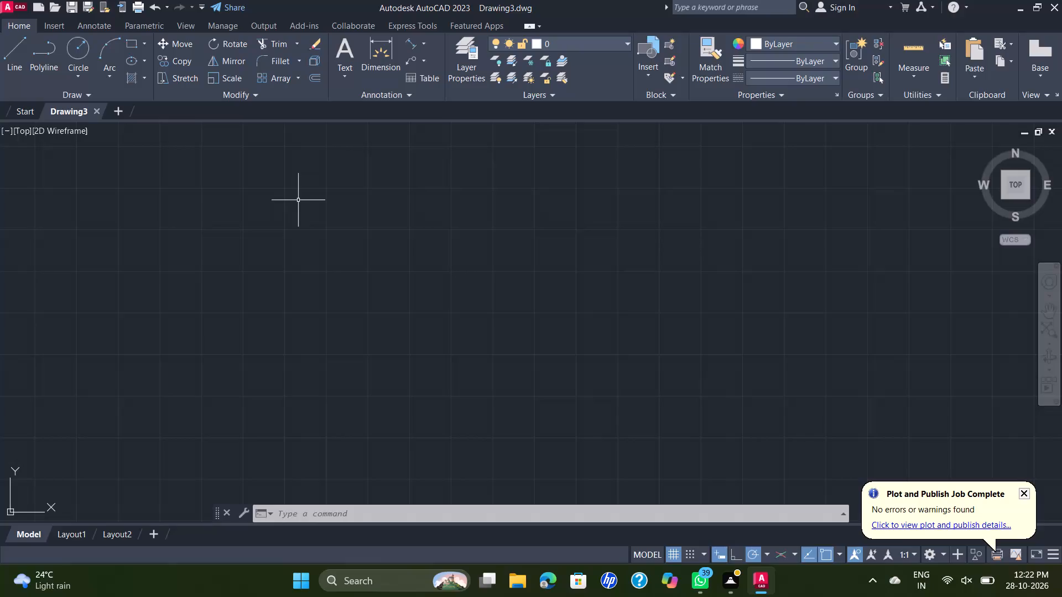
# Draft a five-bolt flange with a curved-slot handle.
# Set the length precision of the drawing units to 0.00.
pyautogui.write('UN')
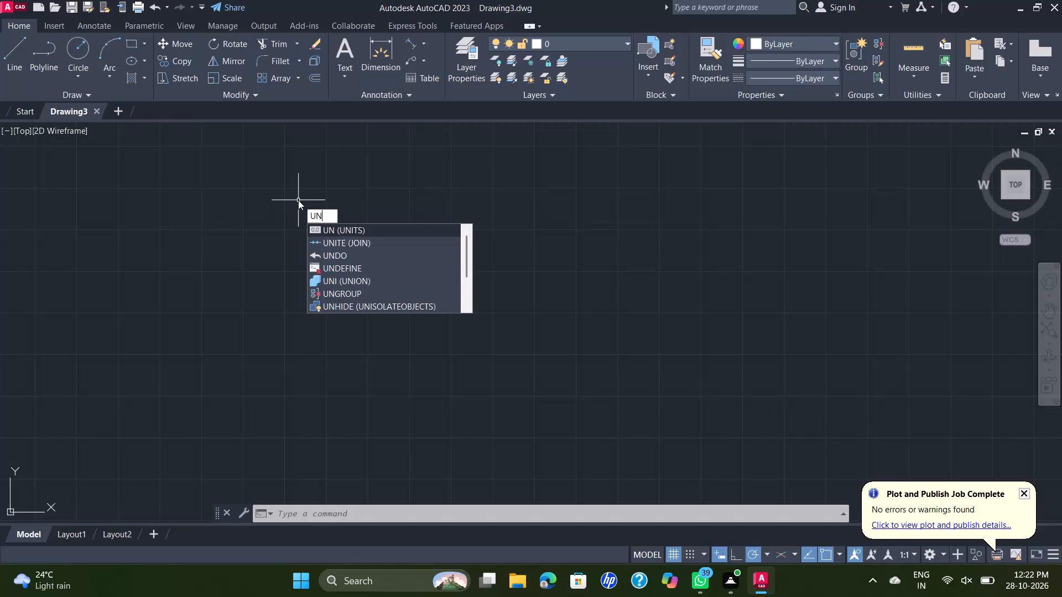
pyautogui.press('Return')
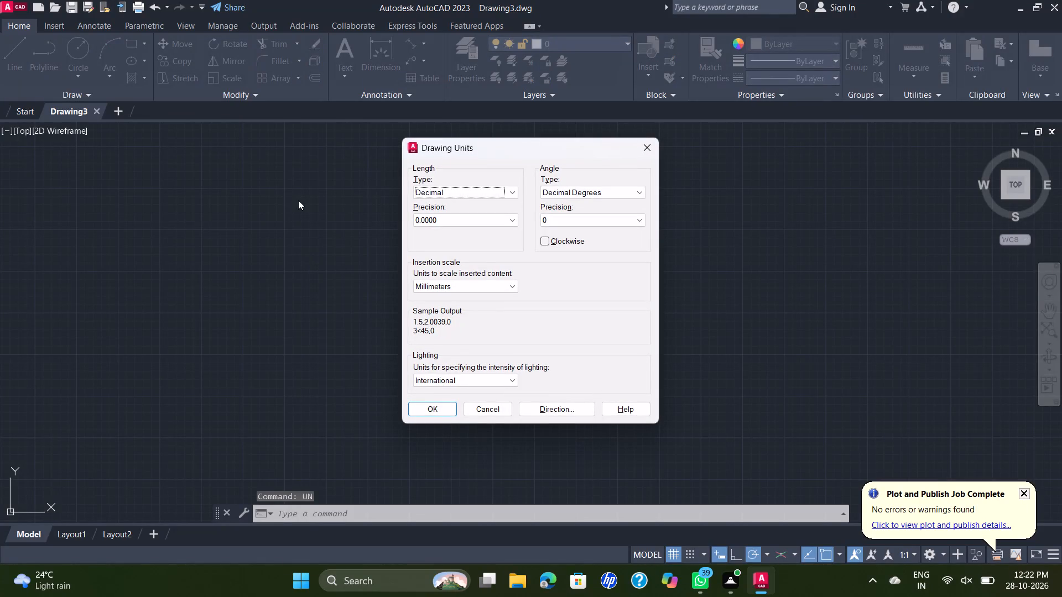
pyautogui.click(517, 223)
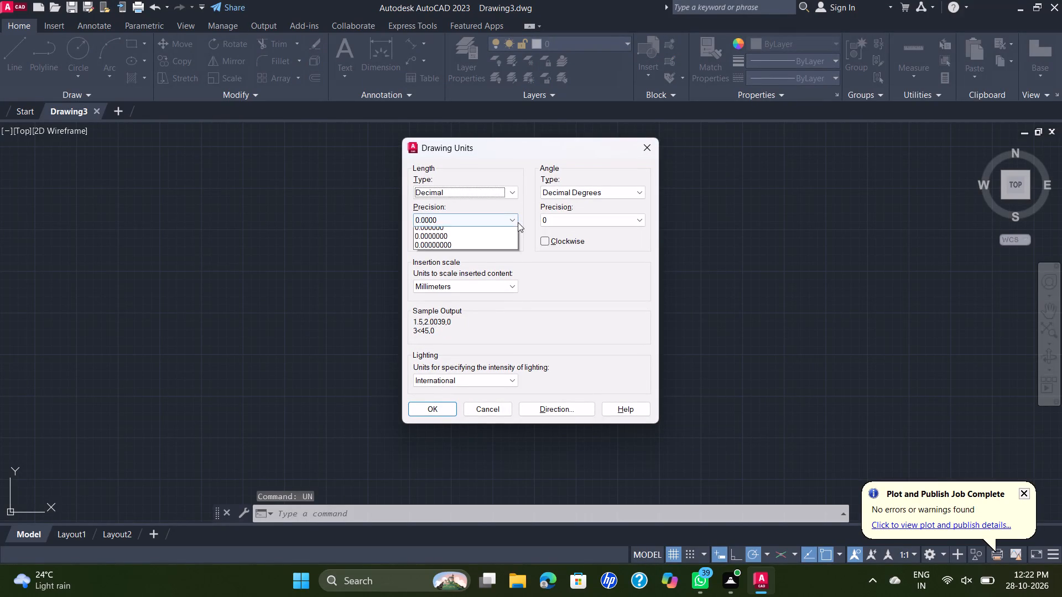
pyautogui.click(489, 252)
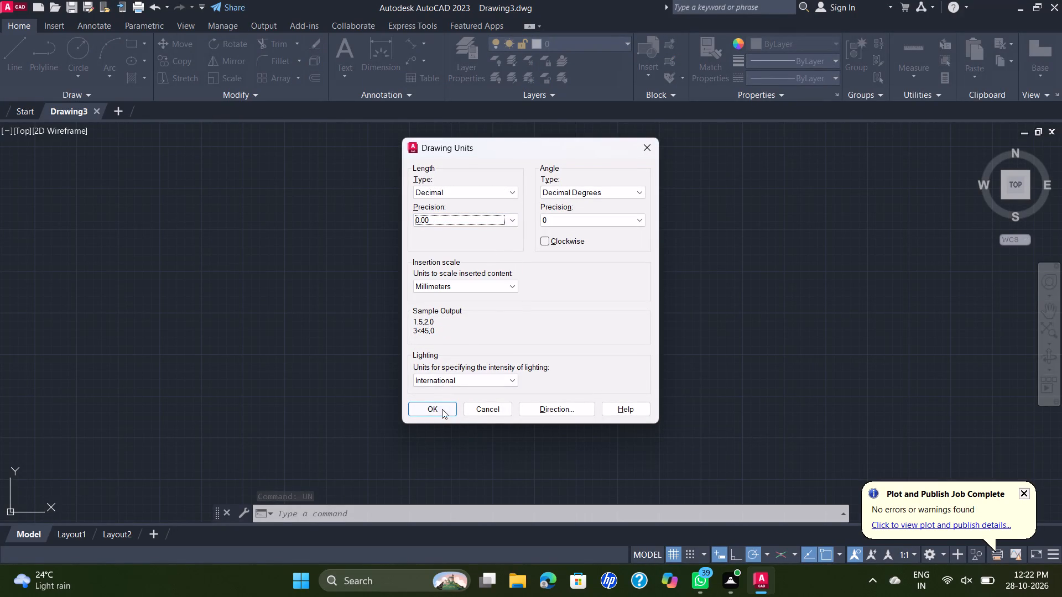
pyautogui.click(443, 409)
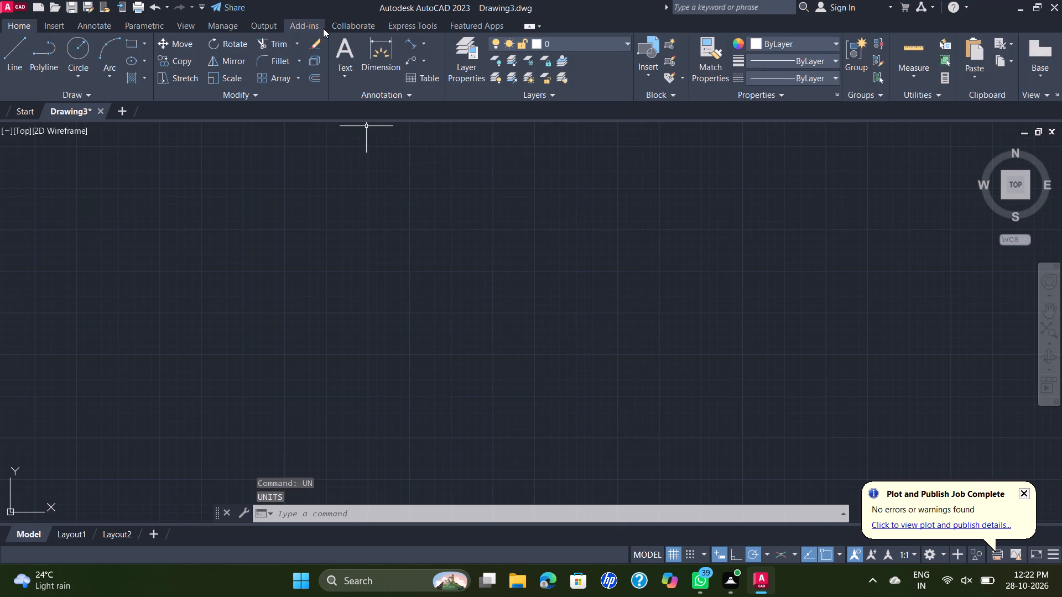
# Set the model space limits from 0,0 to 150,150.
pyautogui.write('LIMT')
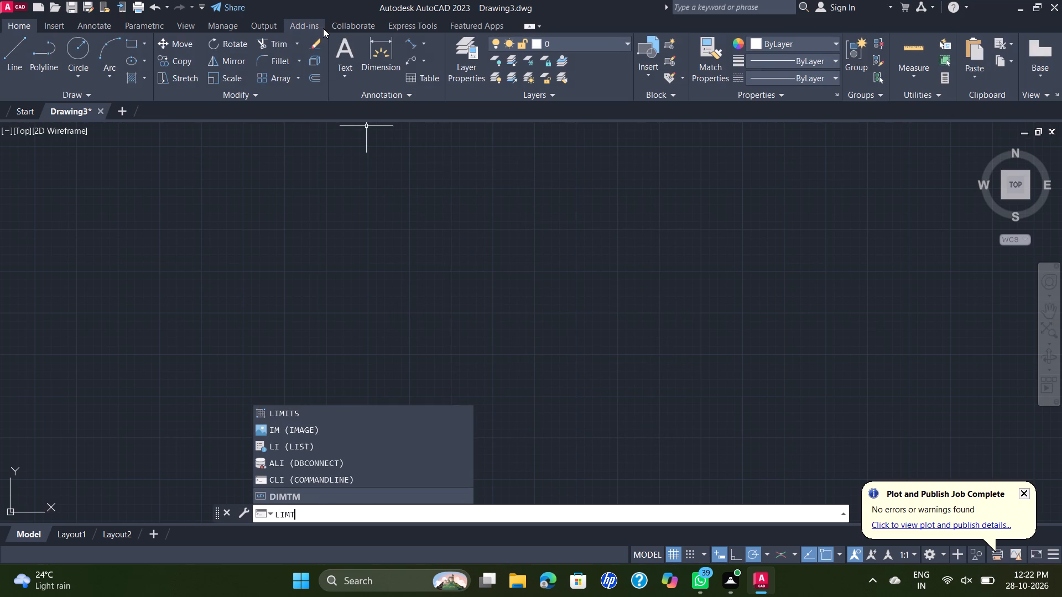
pyautogui.press('Return')
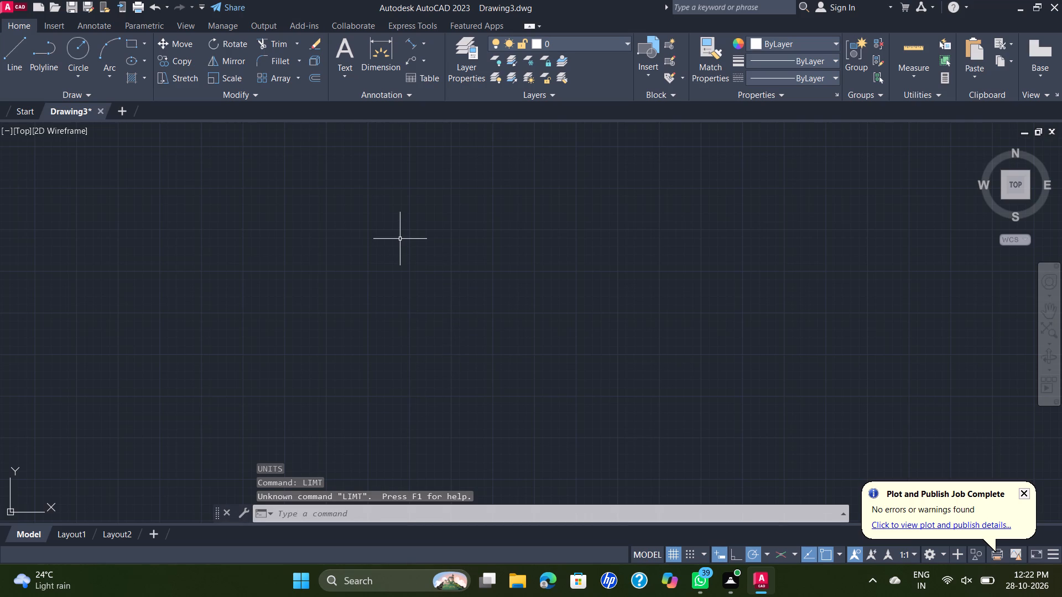
pyautogui.write('LI')
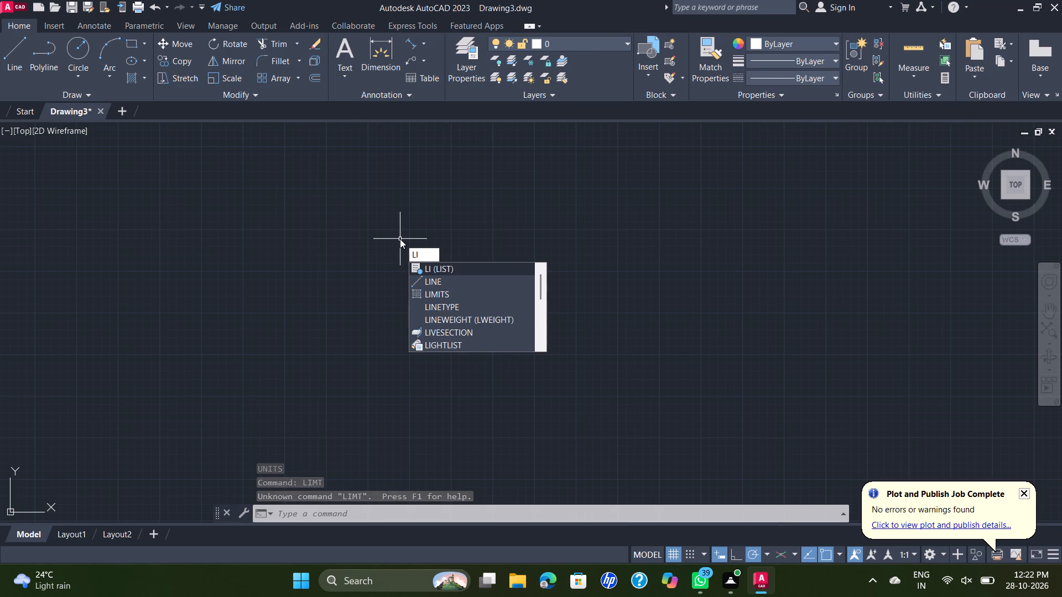
pyautogui.press('m')
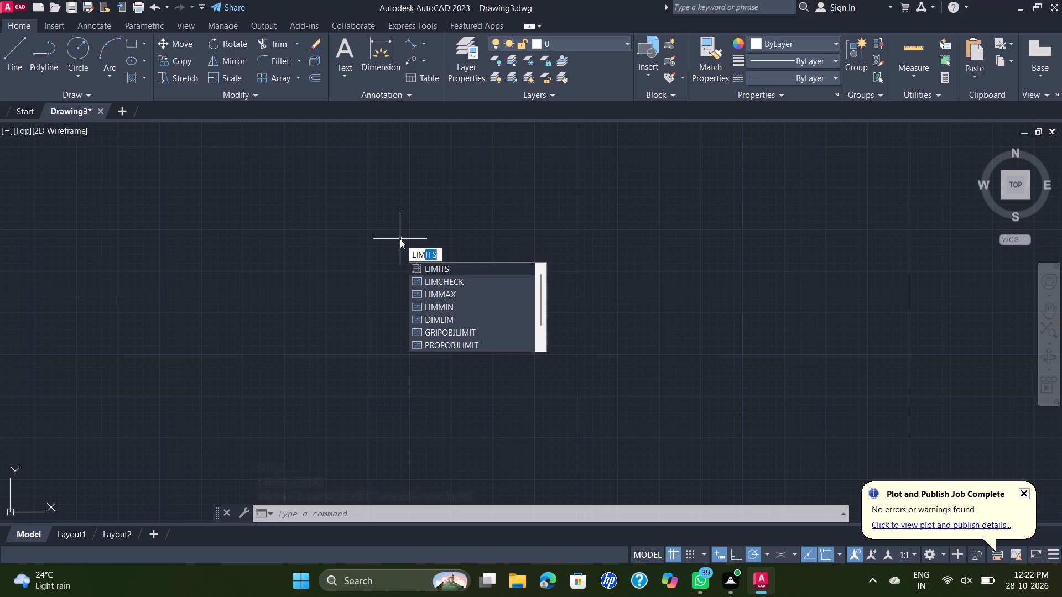
pyautogui.press('Return')
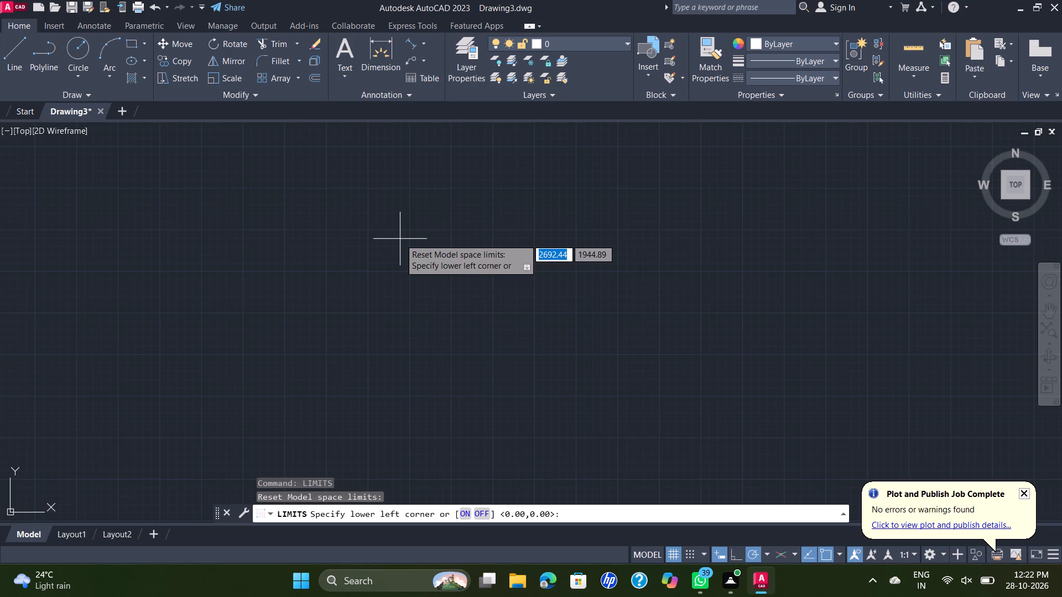
pyautogui.press('0')
pyautogui.write(',0')
pyautogui.press('Return')
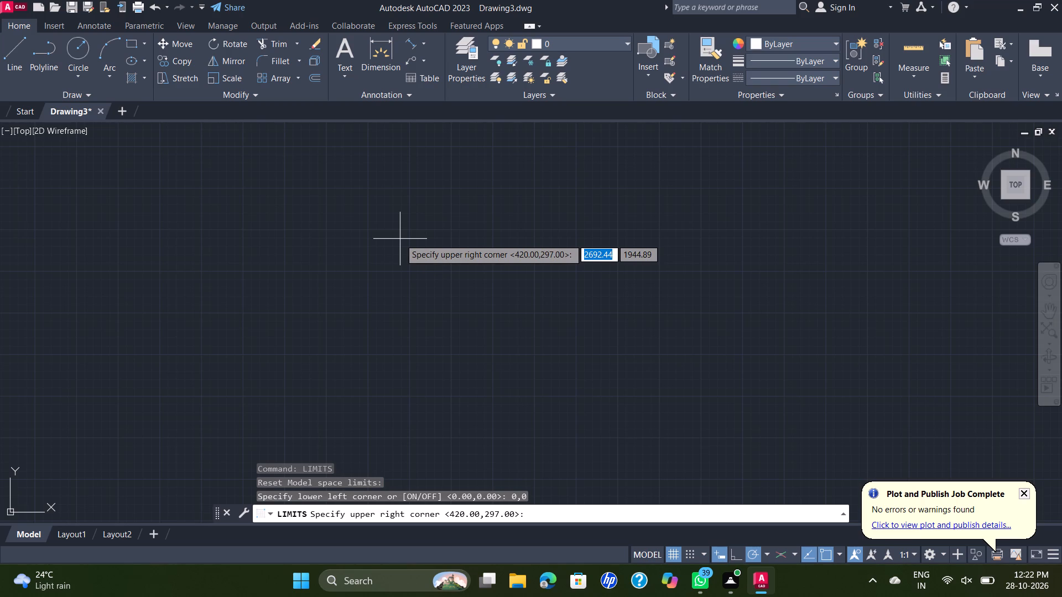
pyautogui.write('150')
pyautogui.write(',150')
pyautogui.press('Return')
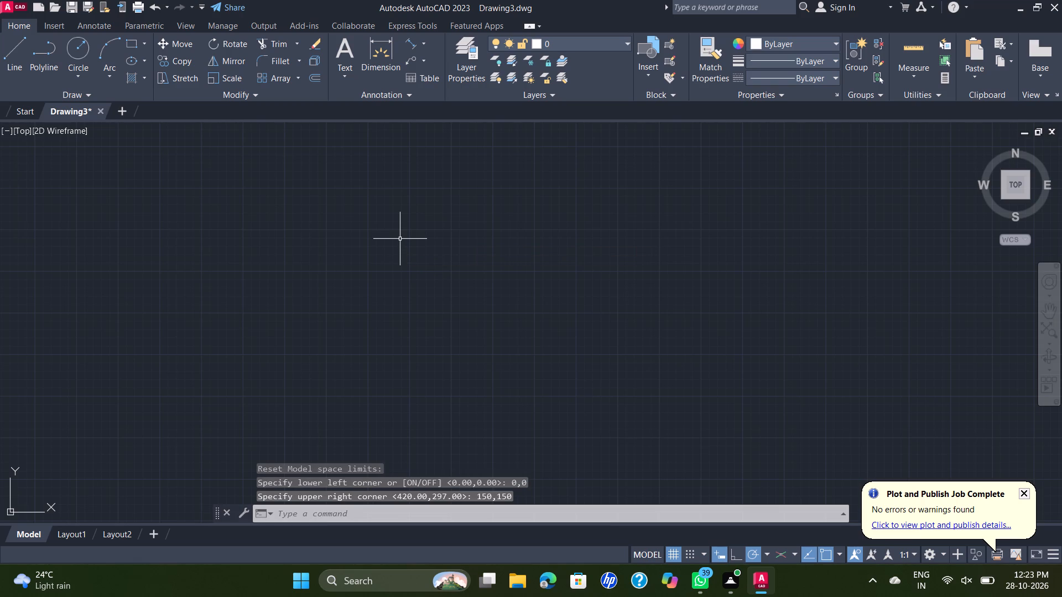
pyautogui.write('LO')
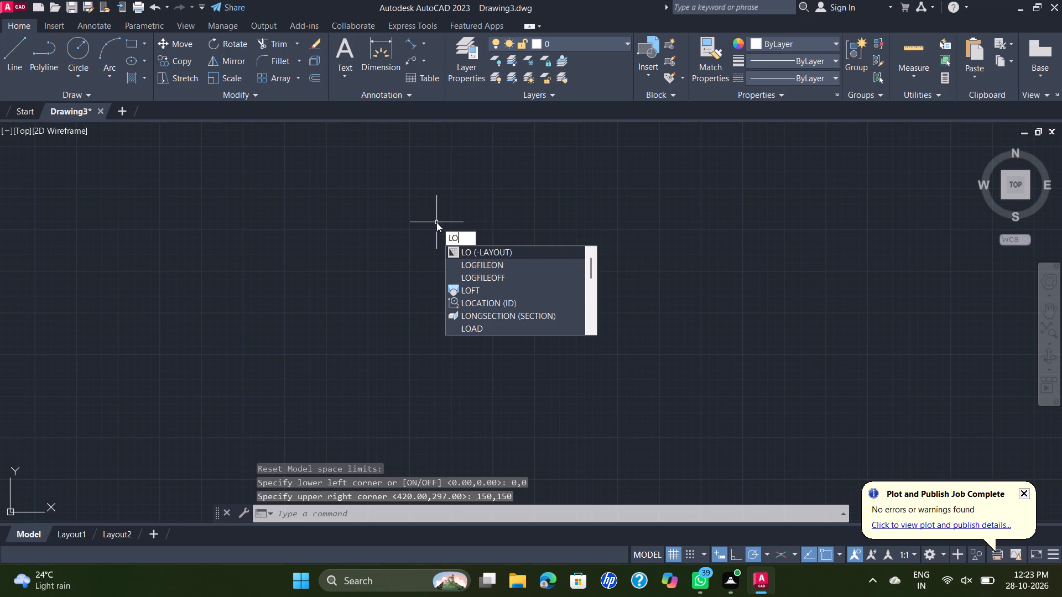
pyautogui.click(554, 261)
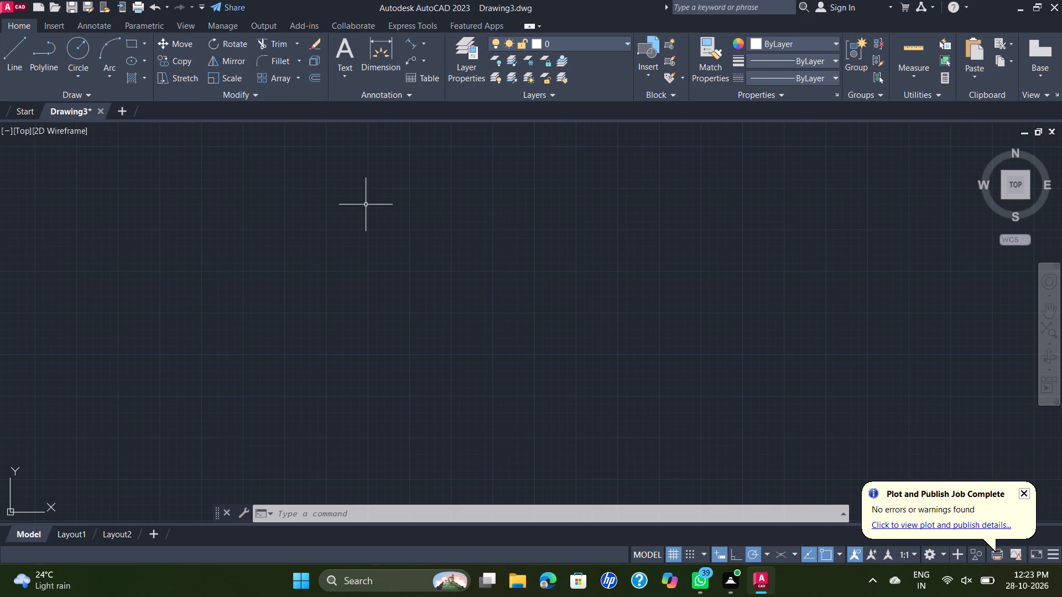
# Draw a circle with a diameter of 120 mm in the middle of the empty drawing area.
pyautogui.press('c')
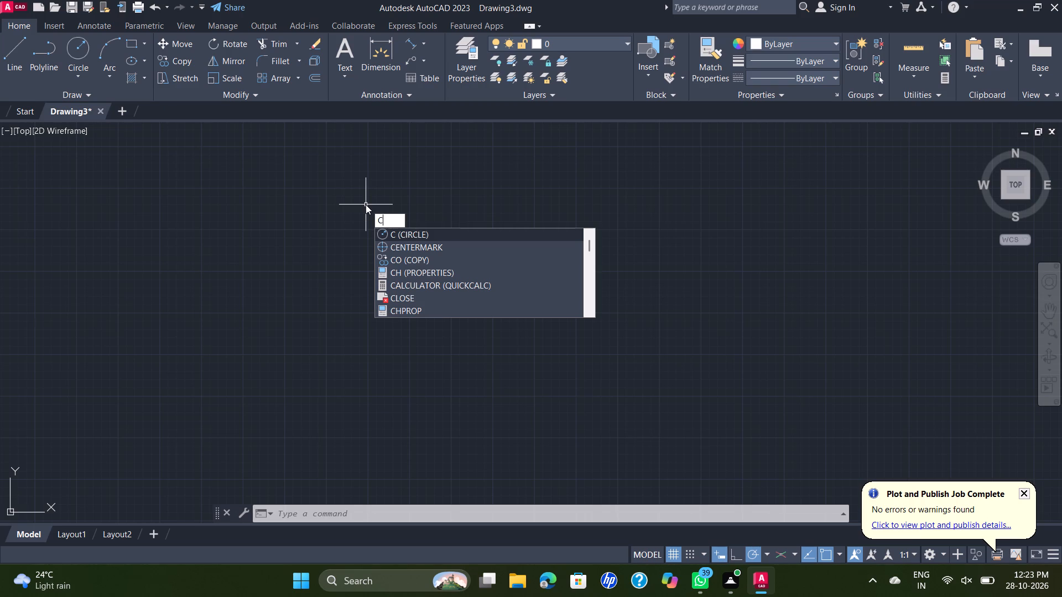
pyautogui.press('Return')
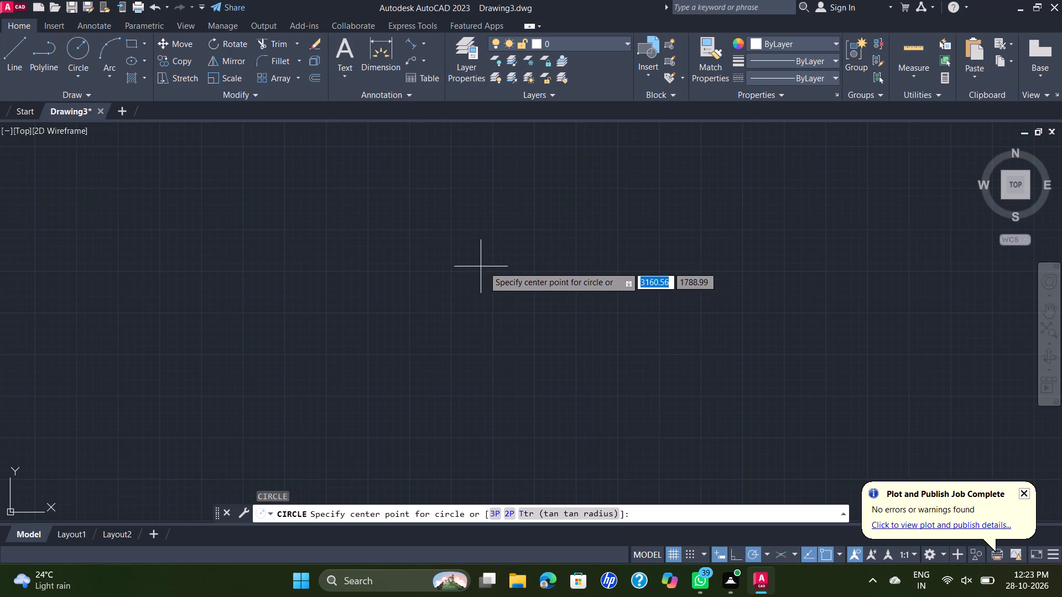
pyautogui.click(468, 273)
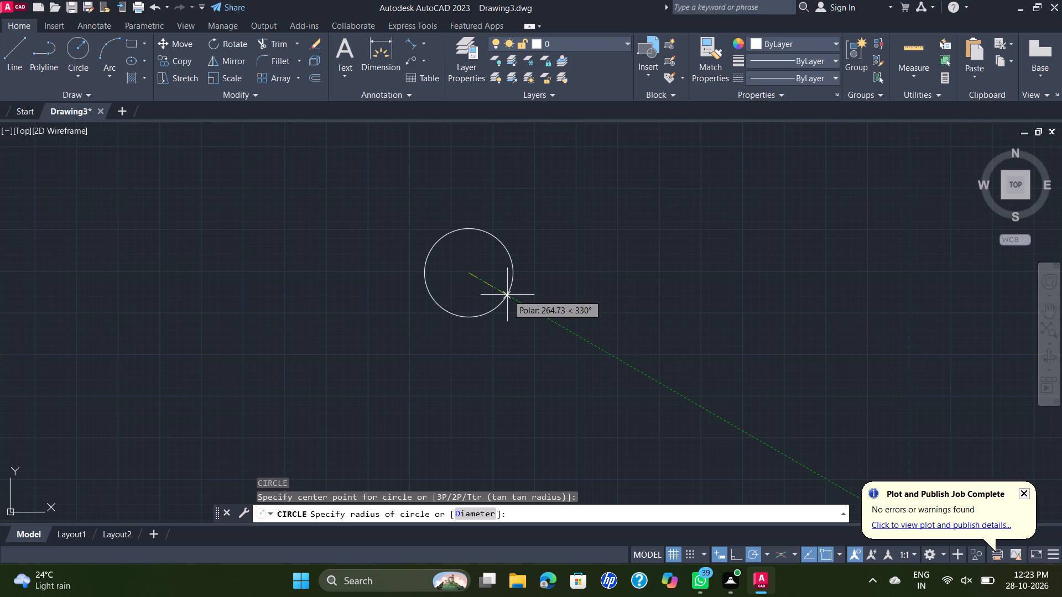
pyautogui.press('d')
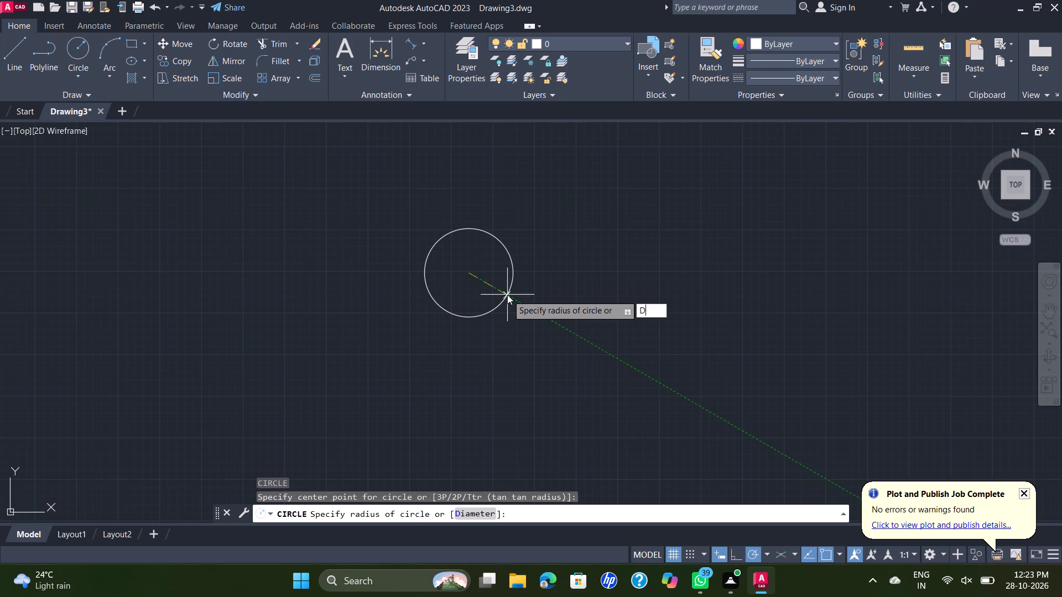
pyautogui.press('Return')
pyautogui.write('120')
pyautogui.press('Return')
pyautogui.press('.')
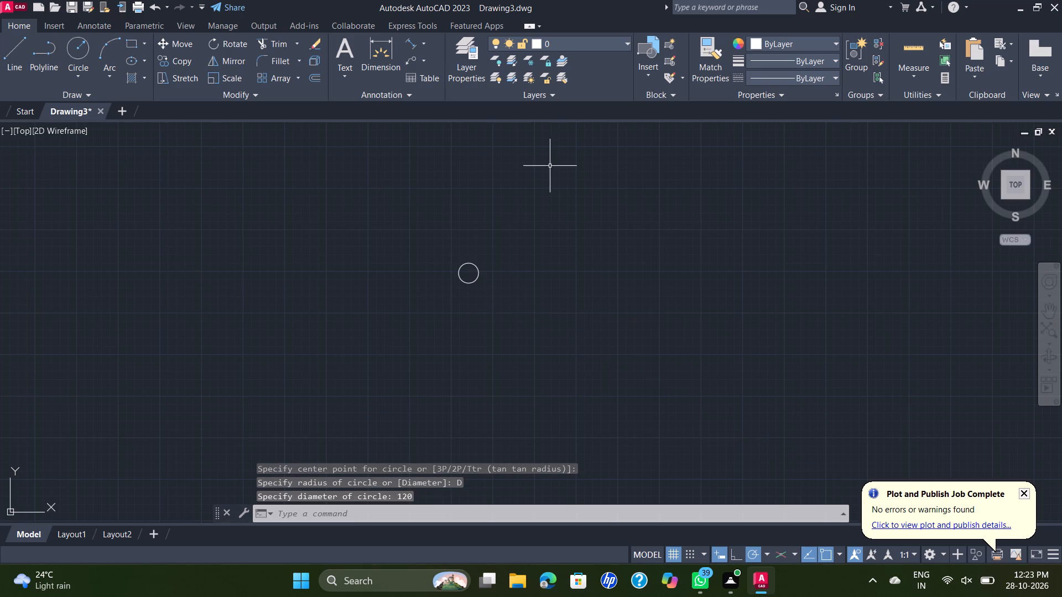
# Draw a concentric circle with a diameter of 80 mm inside the first circle.
pyautogui.scroll(2, 478, 243)
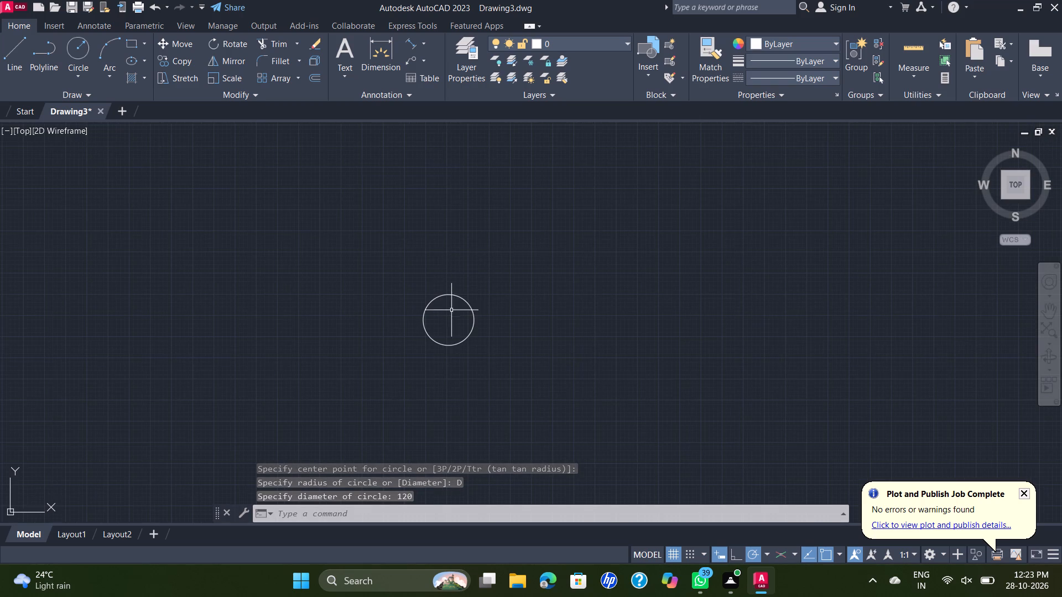
pyautogui.scroll(2, 450, 311)
pyautogui.moveTo(447, 313); pyautogui.dragTo(481, 279, button='middle')
pyautogui.press('space')
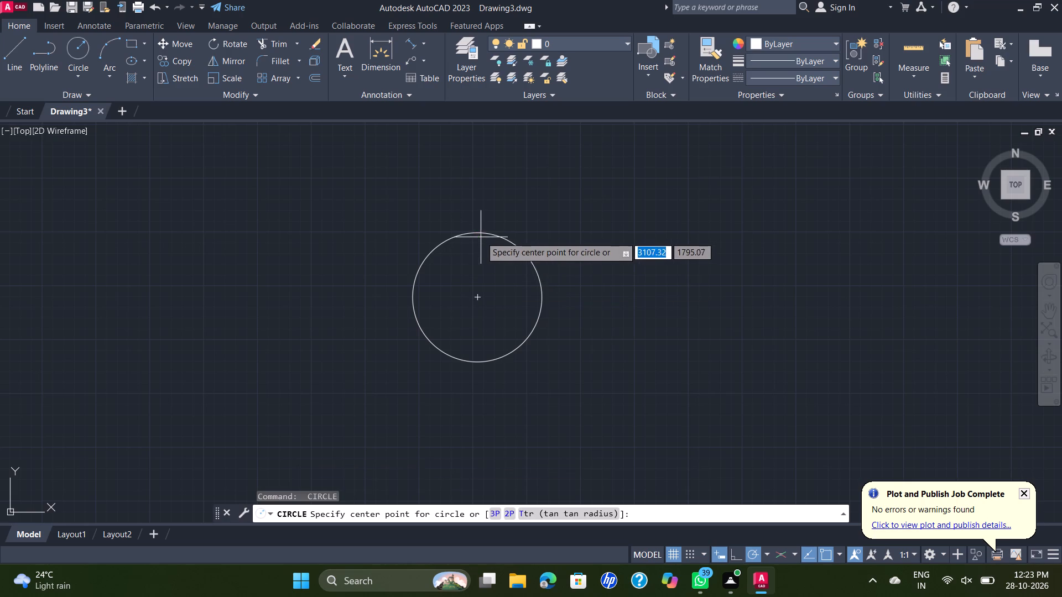
pyautogui.click(475, 298)
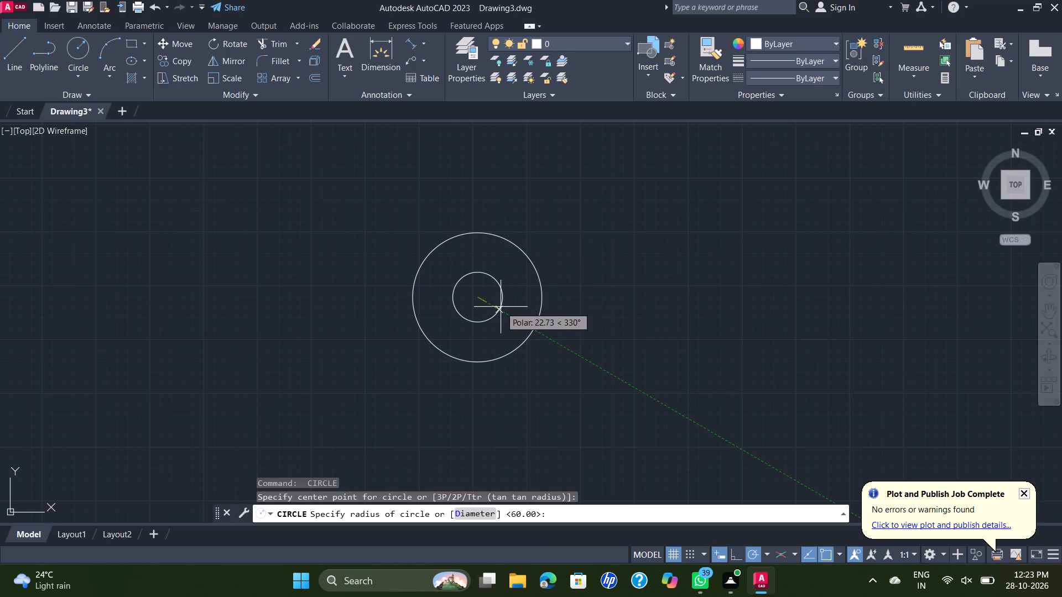
pyautogui.press('d')
pyautogui.press('Return')
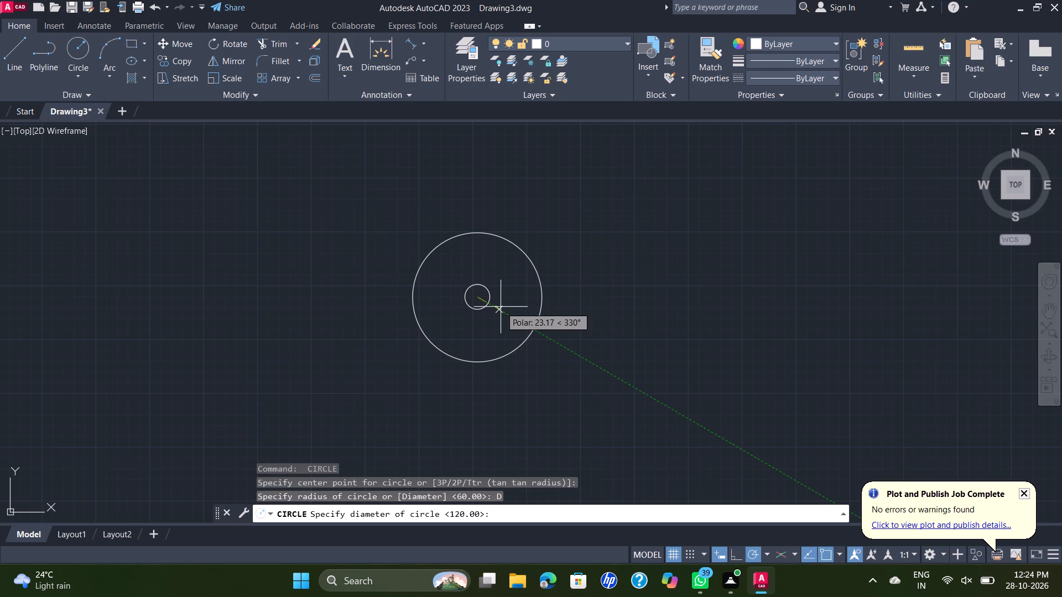
pyautogui.press('8')
pyautogui.press('0')
pyautogui.press('Return')
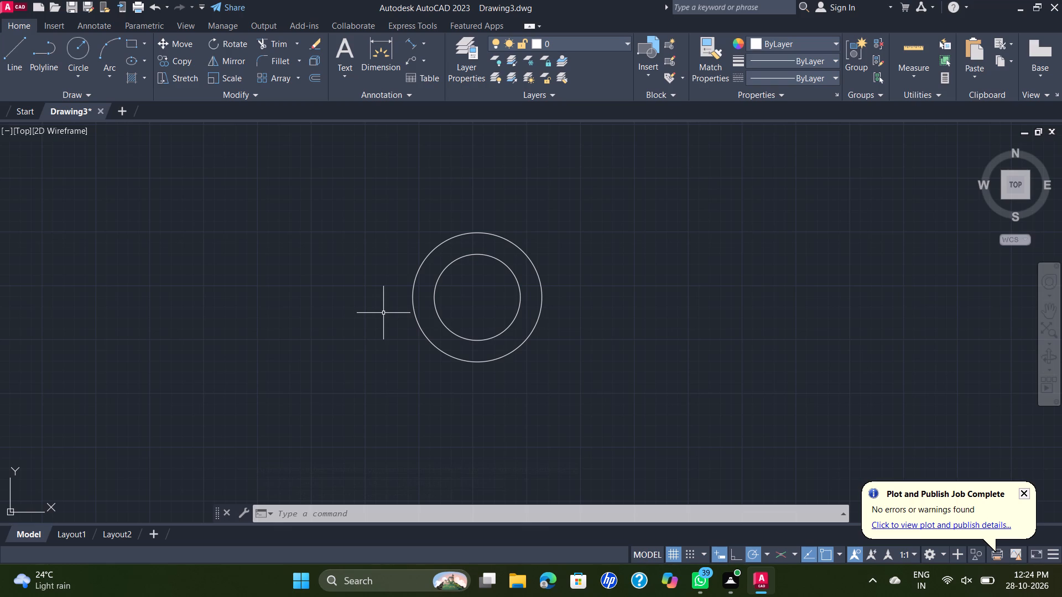
# Draw a third circle with a diameter of 100 mm on the same centre, between the two existing circles.
pyautogui.press('space')
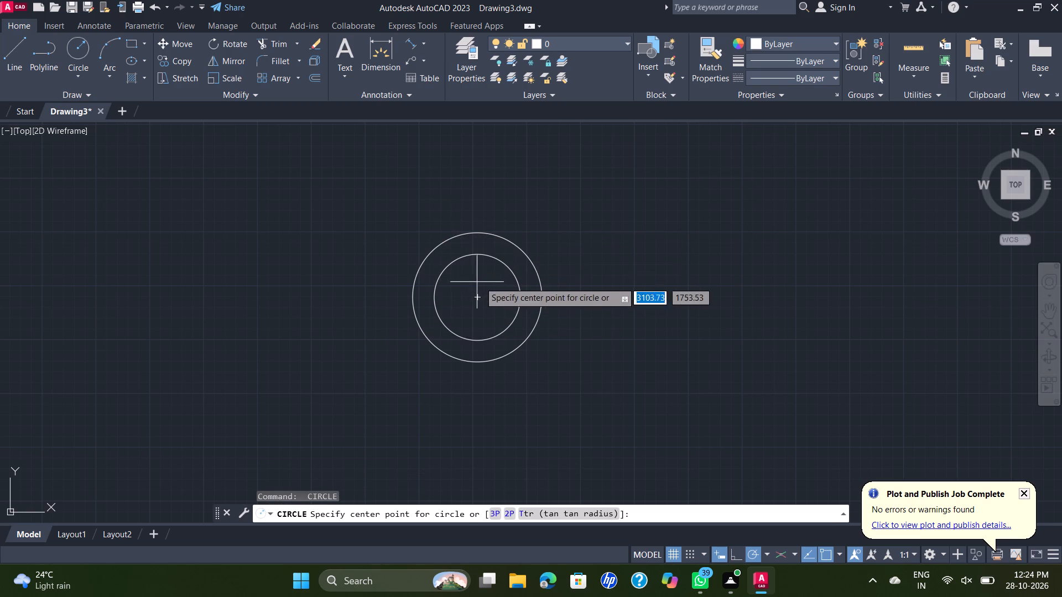
pyautogui.click(475, 297)
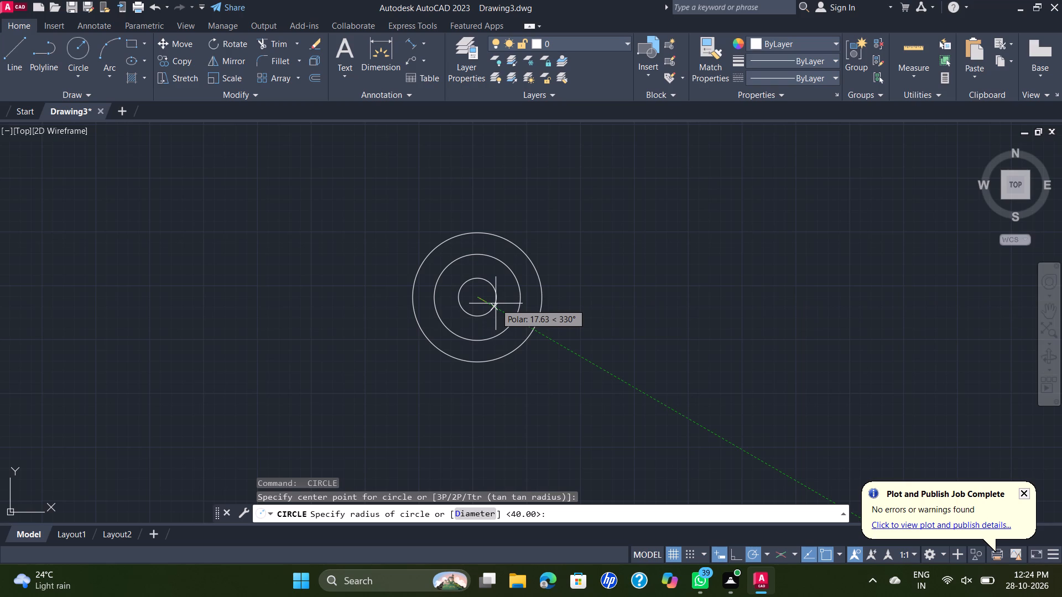
pyautogui.press('d')
pyautogui.press('Return')
pyautogui.write('100')
pyautogui.press('Return')
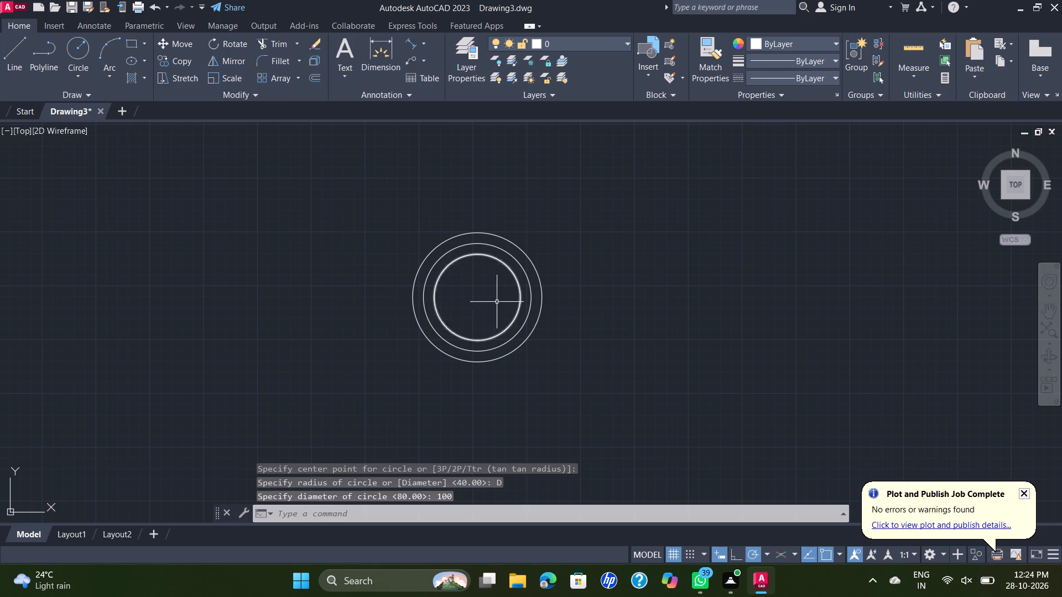
# Select the 100 mm circle and examine the colour and linetype choices in its quick properties.
pyautogui.scroll(2, 493, 292)
pyautogui.scroll(-1, 475, 253)
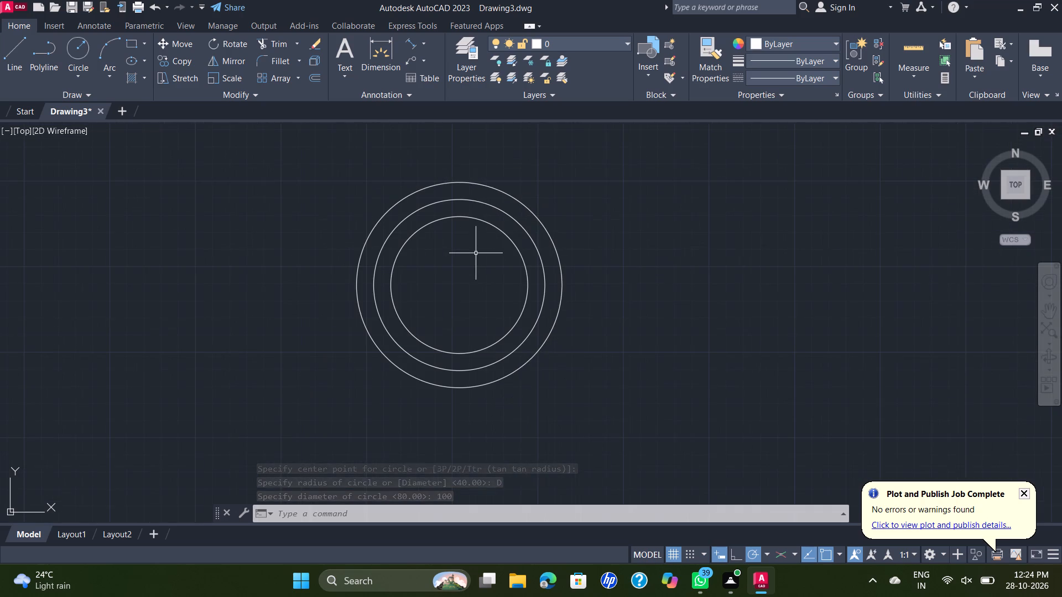
pyautogui.doubleClick(499, 211)
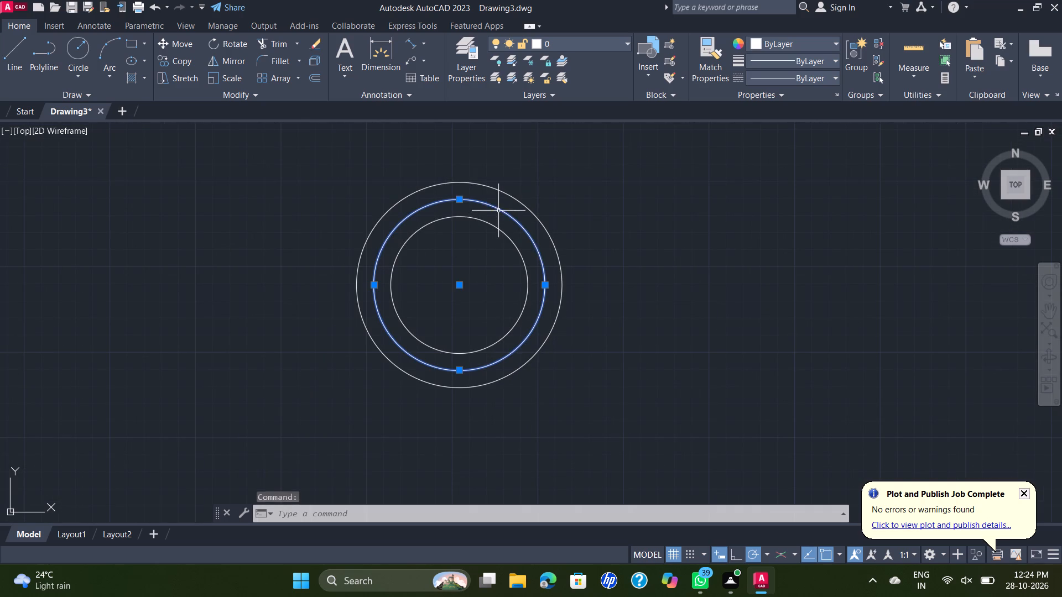
pyautogui.doubleClick(662, 137)
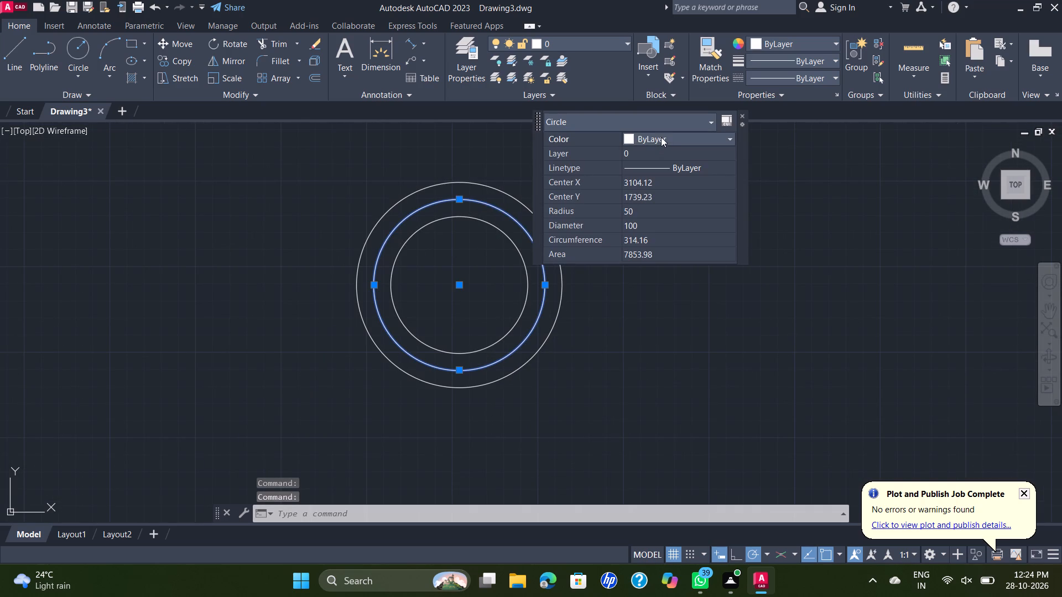
pyautogui.click(733, 137)
pyautogui.doubleClick(716, 171)
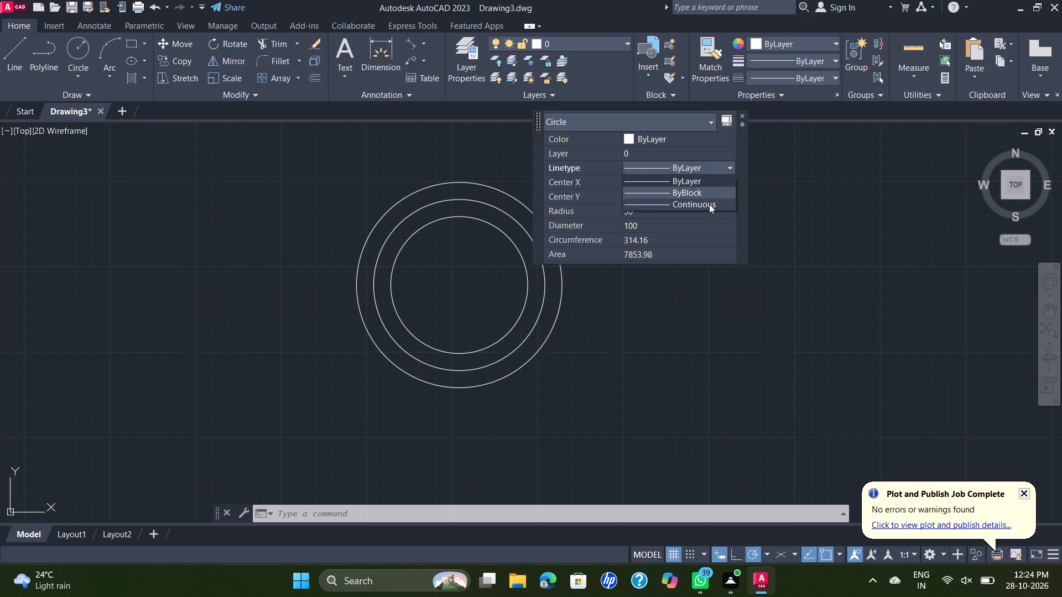
pyautogui.click(779, 166)
pyautogui.click(743, 118)
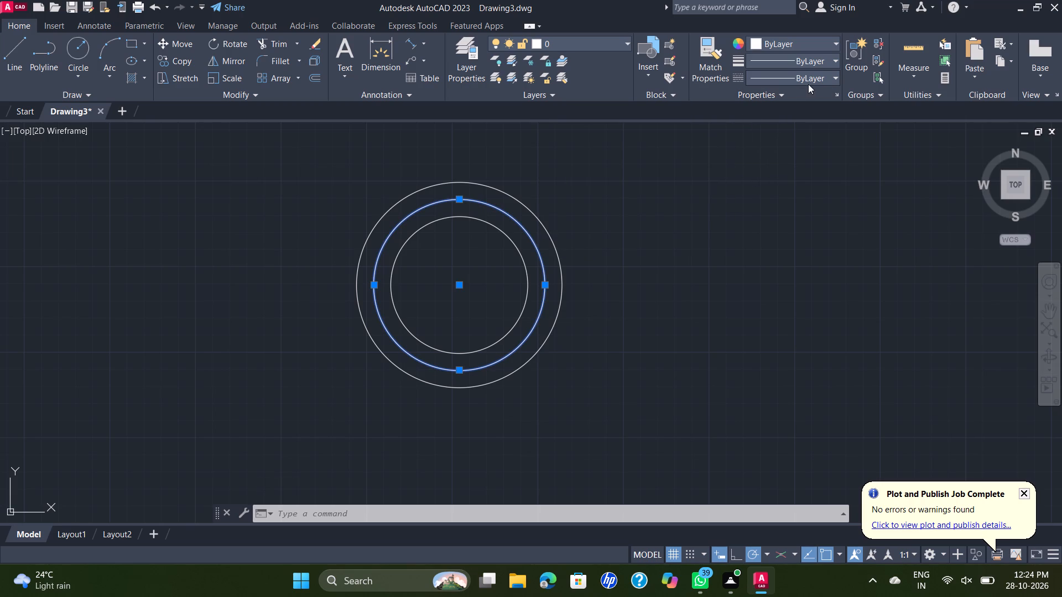
# Load the ISO dash linetype ACAD_ISO02W100 from acadiso.lin into the drawing.
pyautogui.click(834, 77)
pyautogui.click(801, 142)
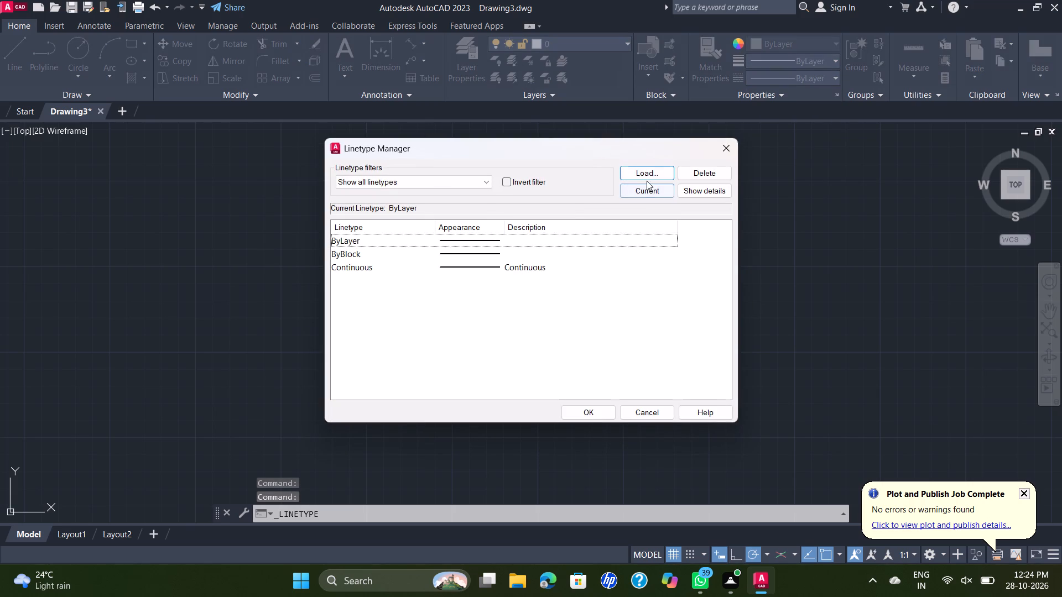
pyautogui.click(648, 174)
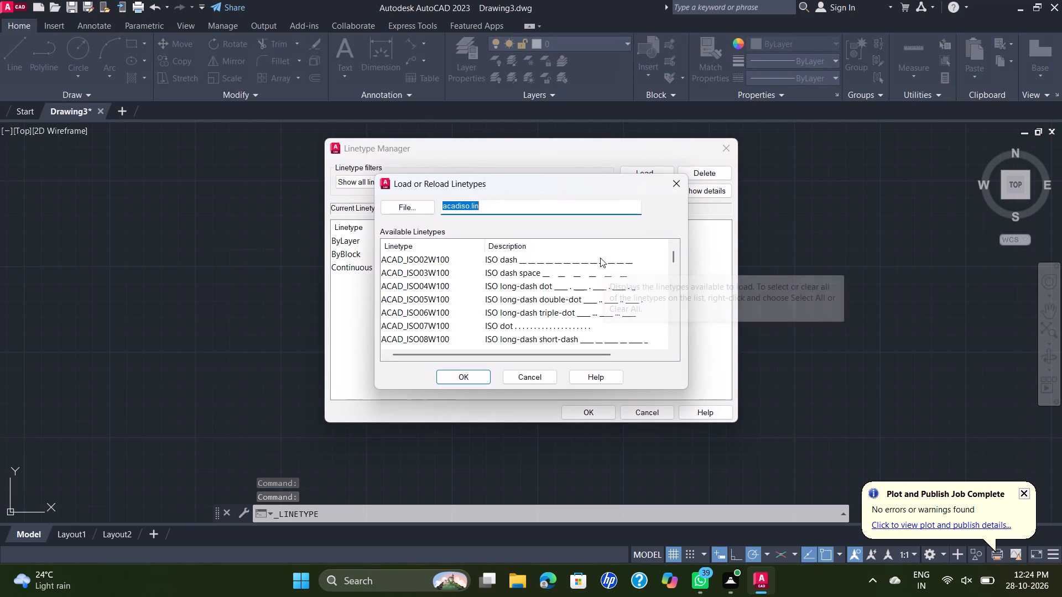
pyautogui.click(599, 260)
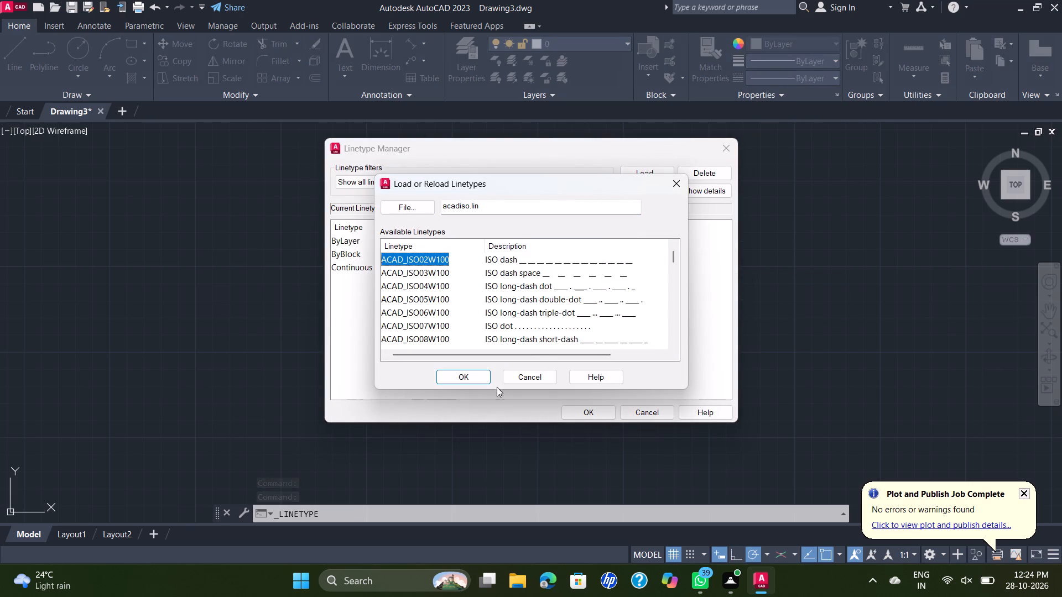
pyautogui.click(466, 380)
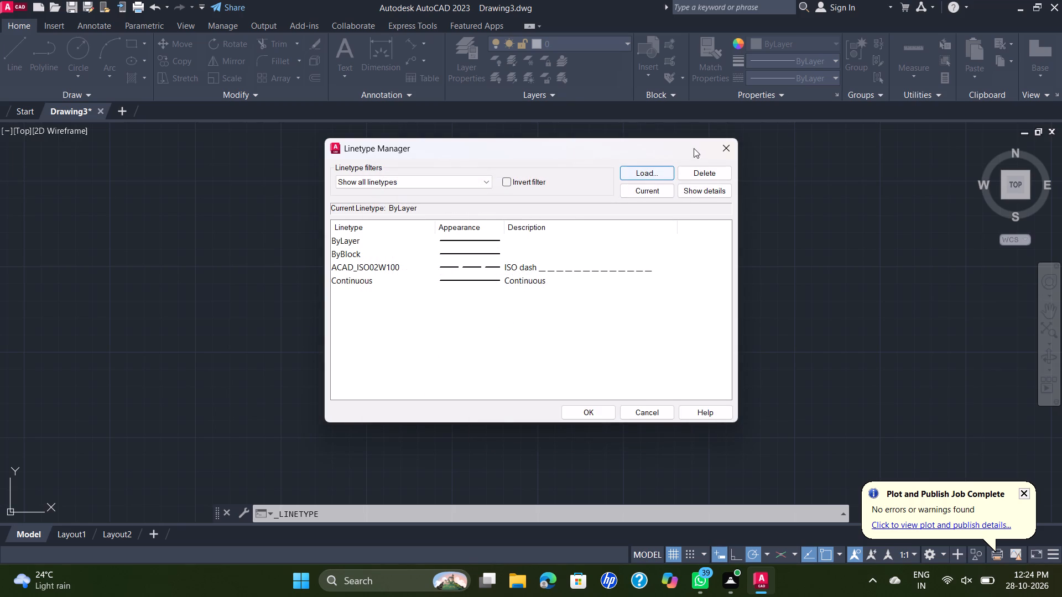
pyautogui.click(585, 409)
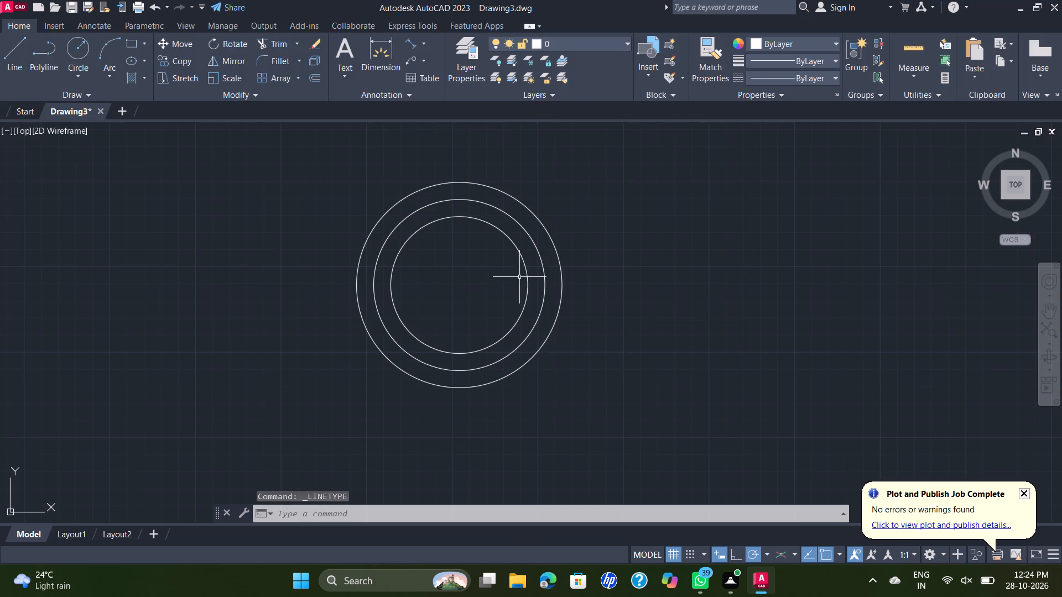
# Set the linetype of the middle 100 mm circle to ACAD_ISO02W100.
pyautogui.doubleClick(527, 232)
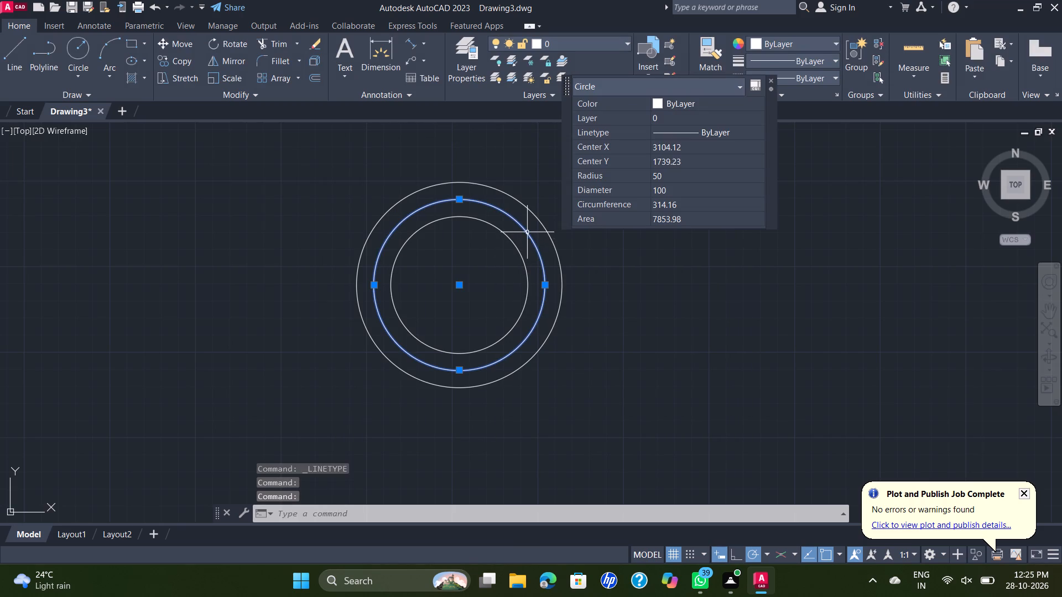
pyautogui.doubleClick(730, 125)
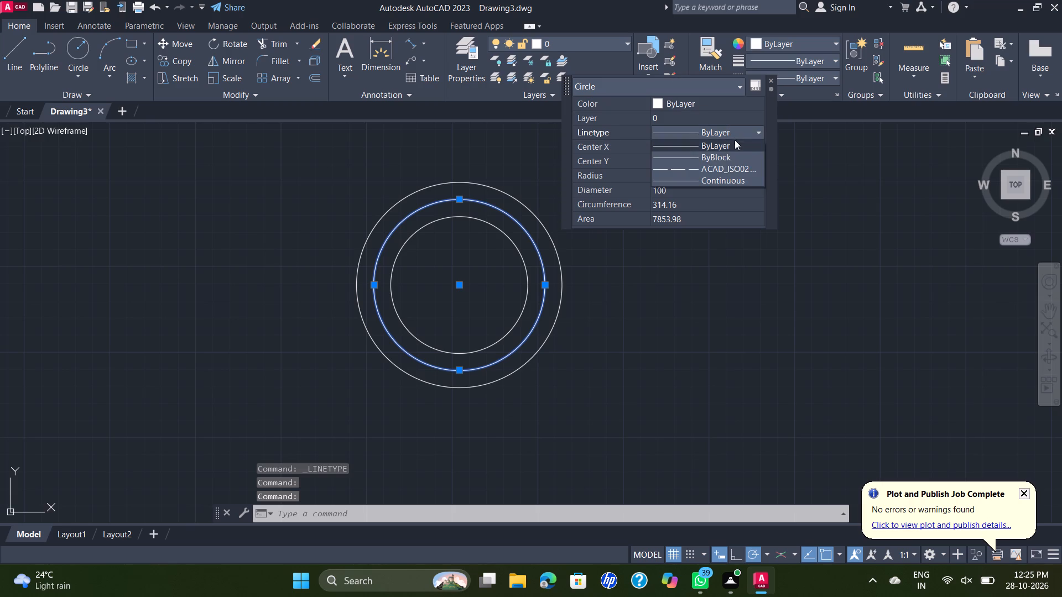
pyautogui.click(732, 169)
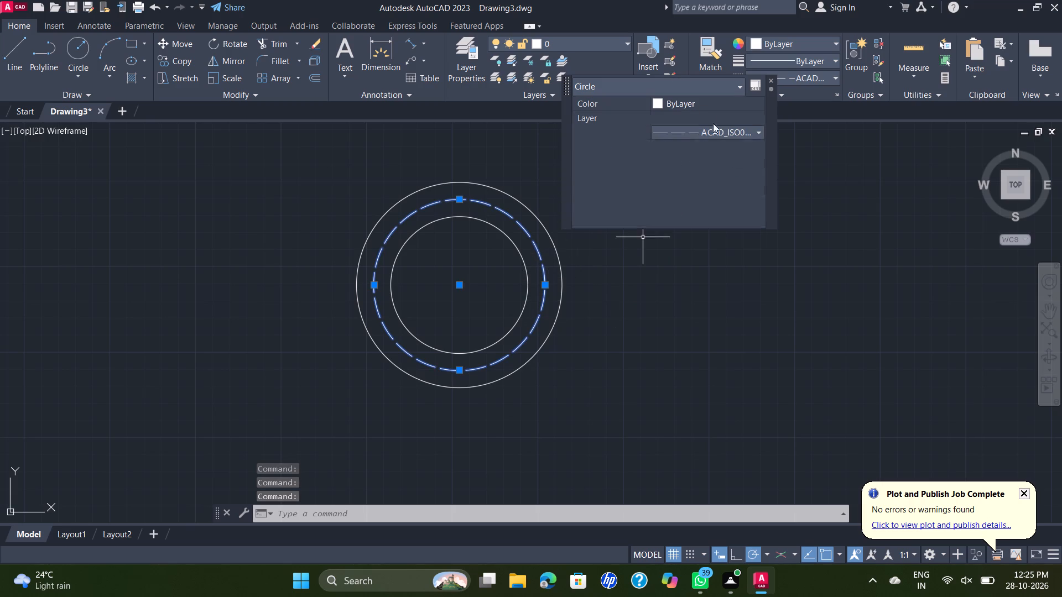
pyautogui.click(771, 77)
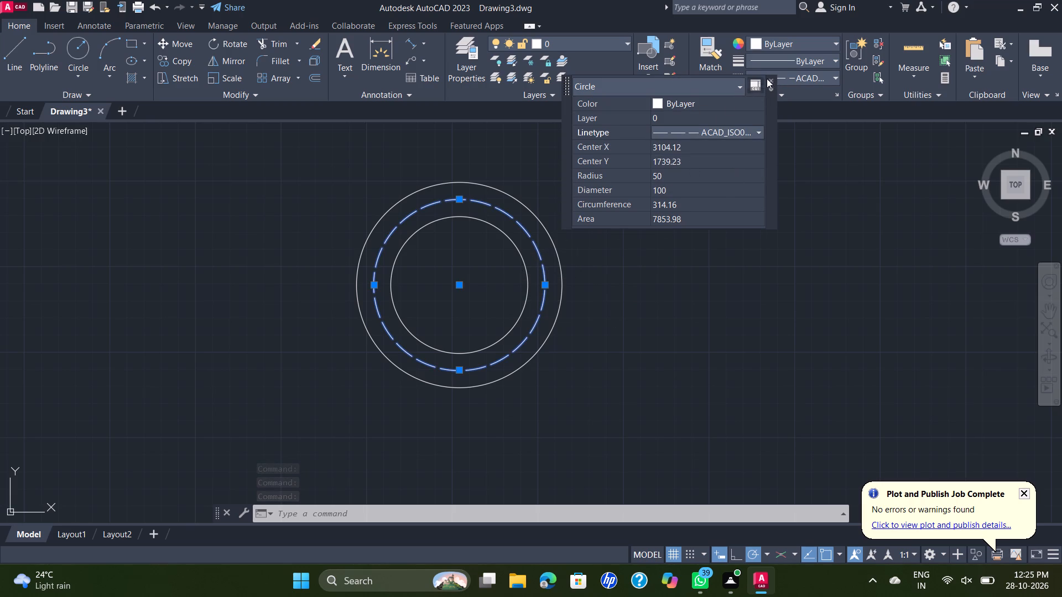
pyautogui.click(770, 78)
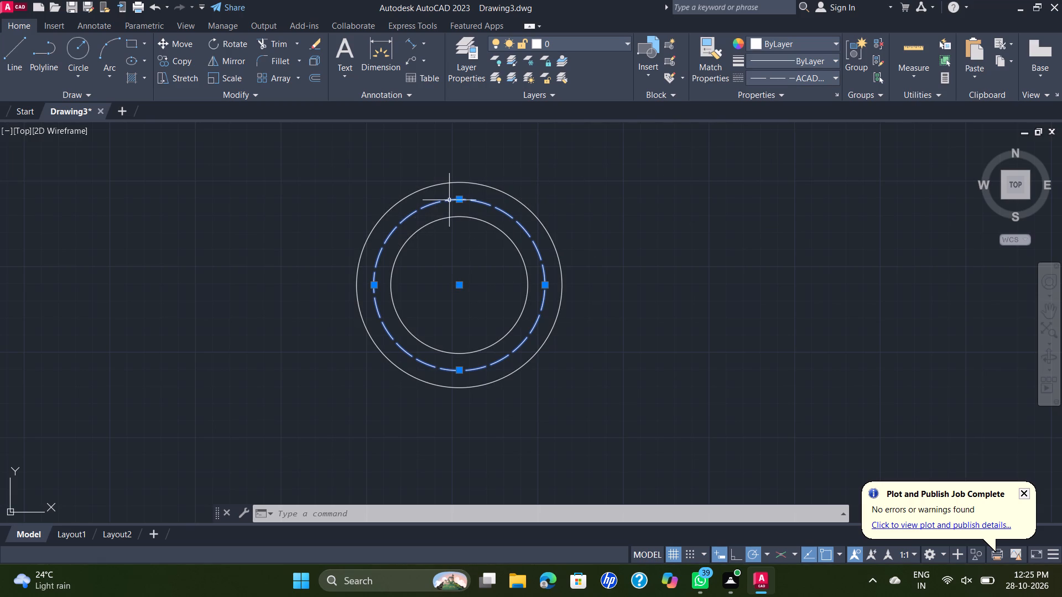
pyautogui.press('Escape')
# Draw a circle with a diameter of 30 mm centred on the top quadrant of the dashed circle.
pyautogui.scroll(1, 463, 193)
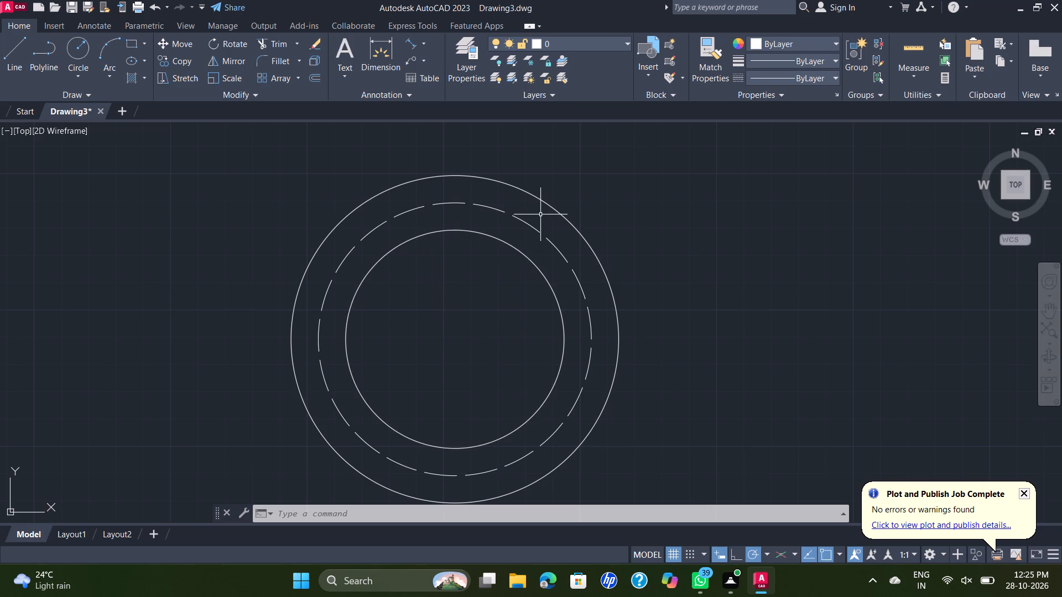
pyautogui.press('c')
pyautogui.press('Return')
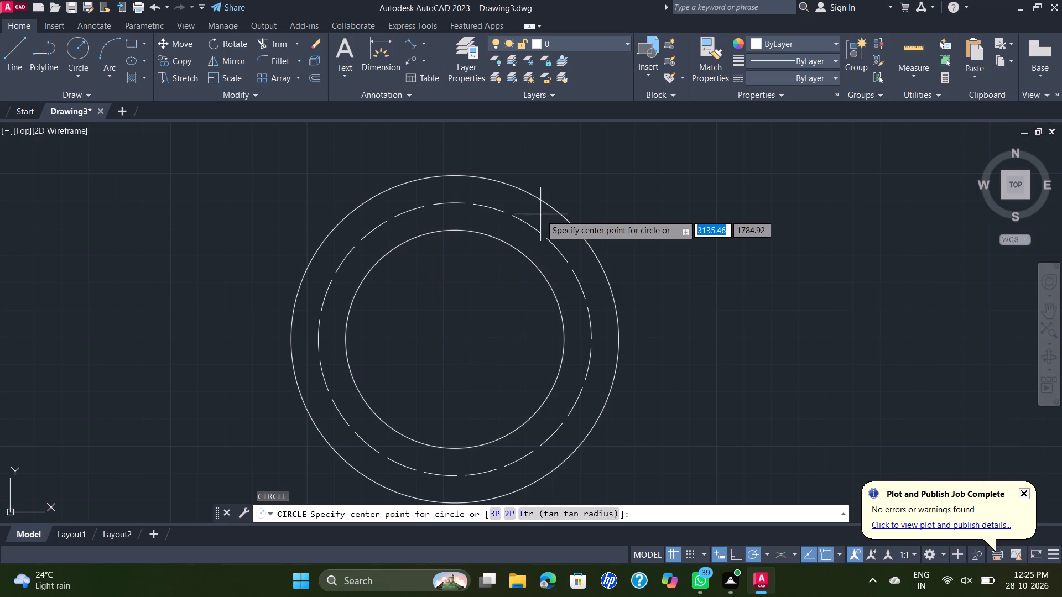
pyautogui.click(456, 203)
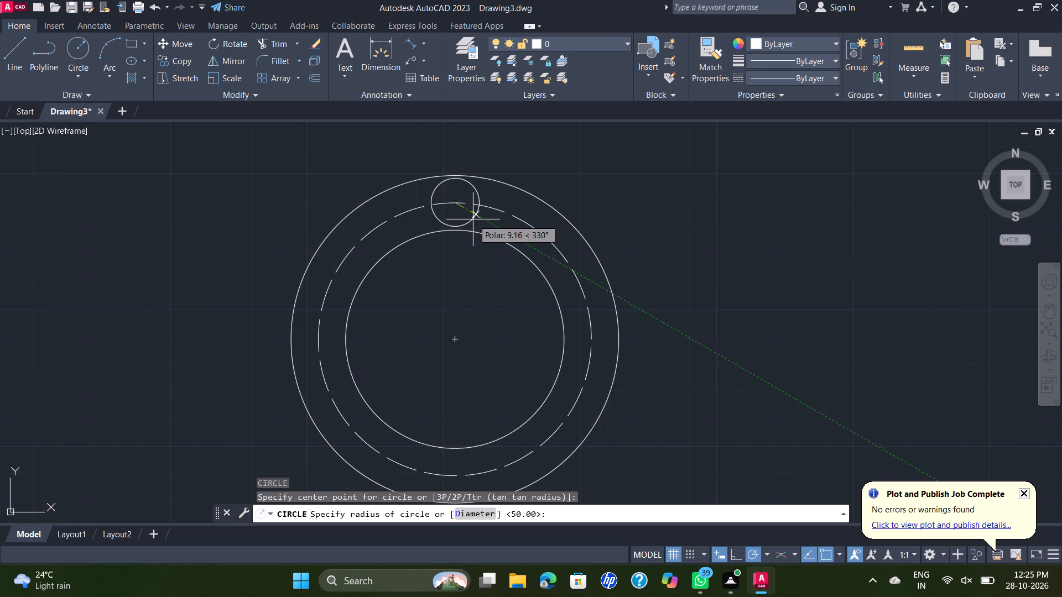
pyautogui.press('d')
pyautogui.press('Return')
pyautogui.write('30')
pyautogui.press('Return')
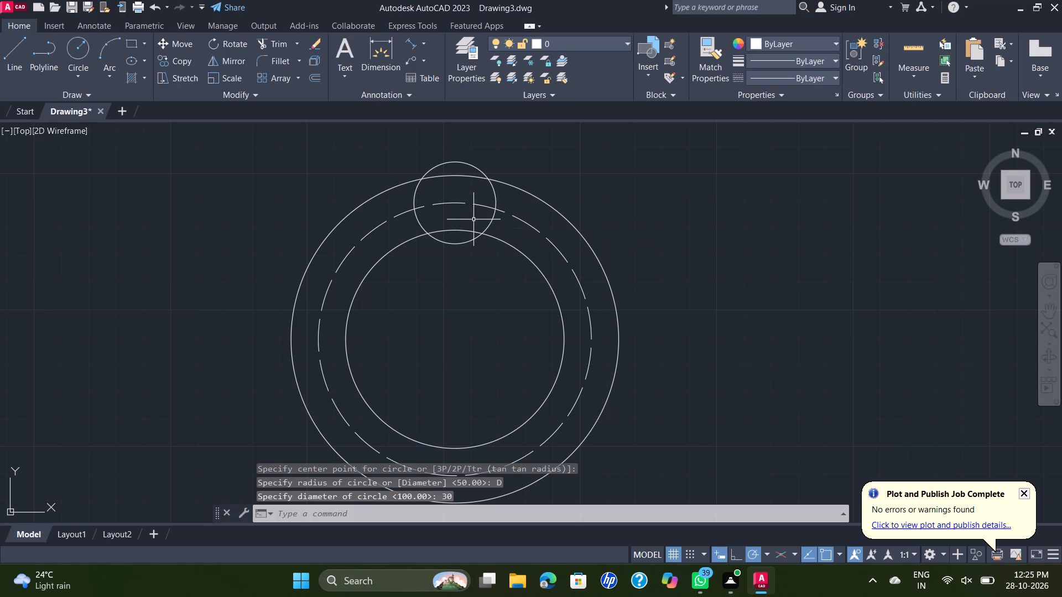
# Draw a concentric circle with a diameter of 20 mm inside the 30 mm circle.
pyautogui.press('space')
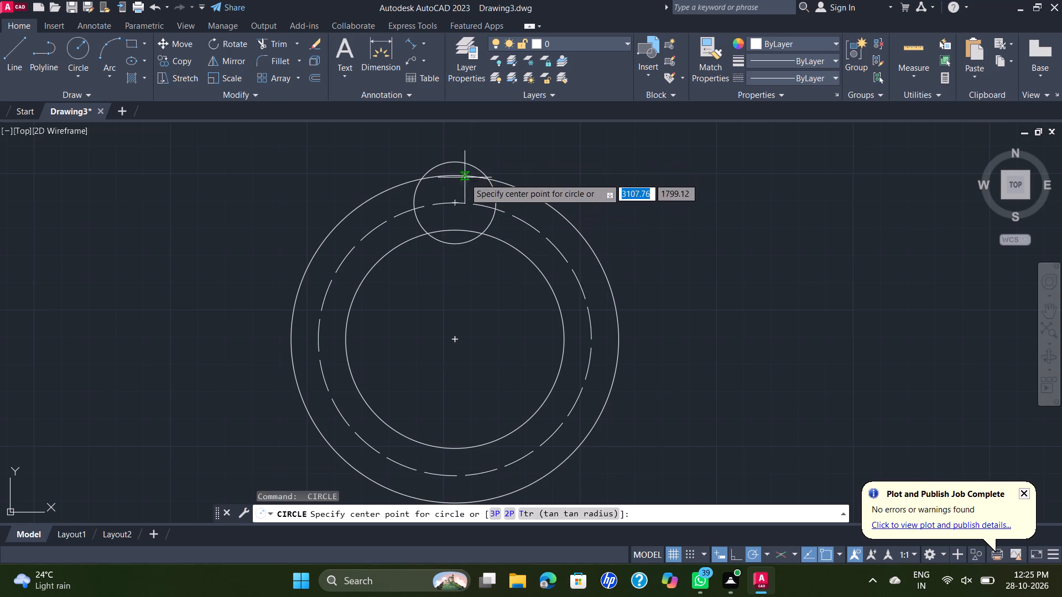
pyautogui.click(458, 203)
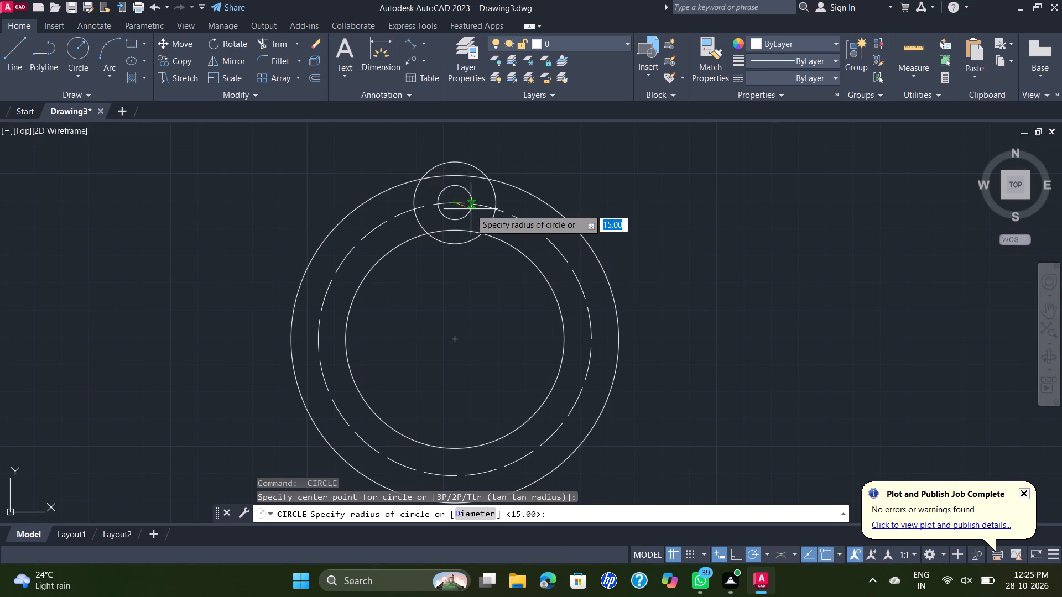
pyautogui.press('d')
pyautogui.press('Return')
pyautogui.write('20')
pyautogui.press('Return')
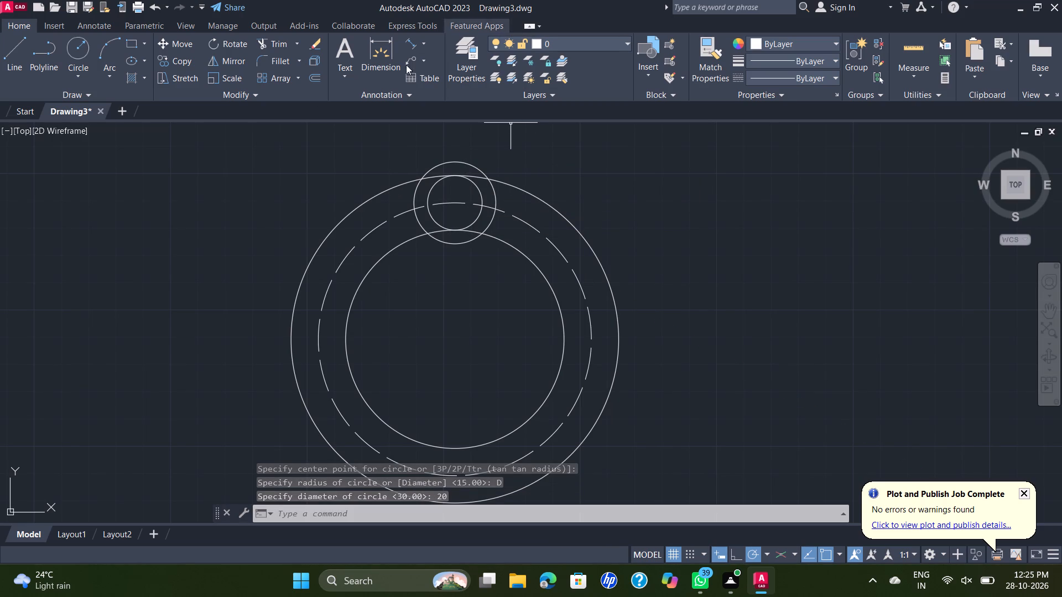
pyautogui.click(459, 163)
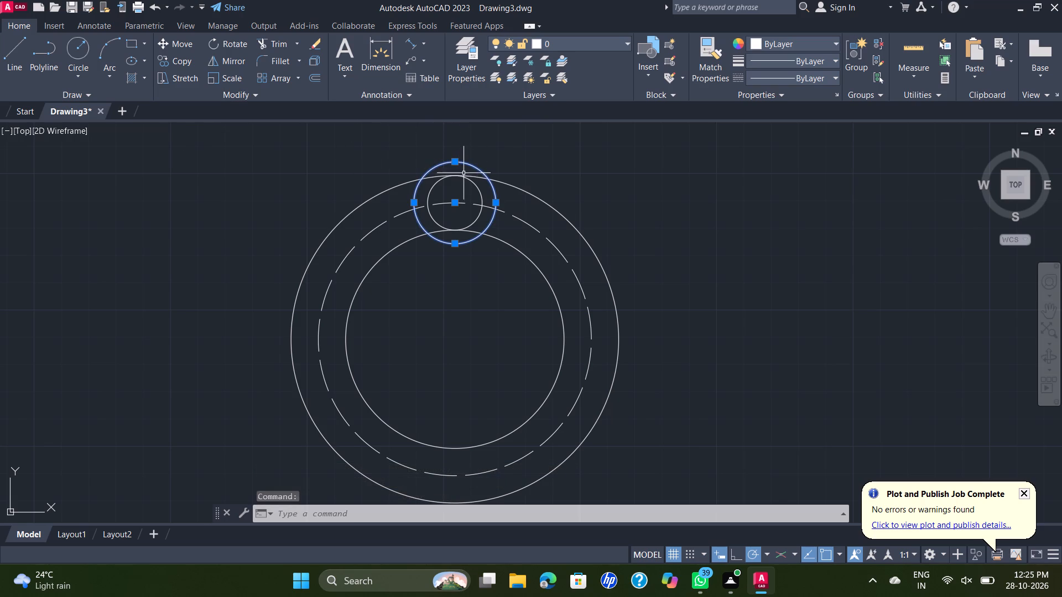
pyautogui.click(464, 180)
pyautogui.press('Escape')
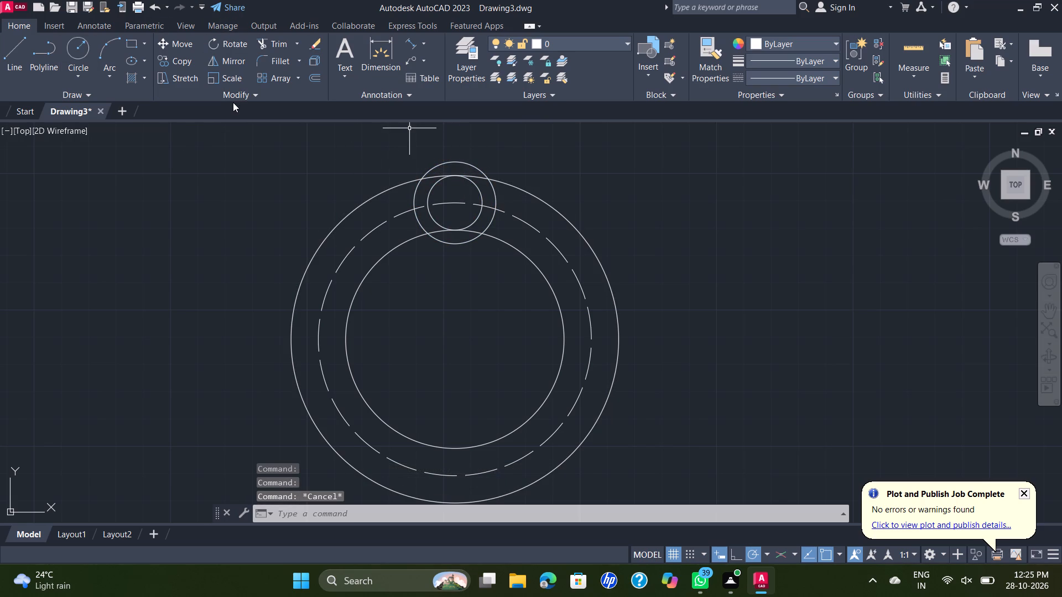
# Trim the parts of the 120 mm and 80 mm circles that lie inside the 30 mm circle.
pyautogui.write('TR')
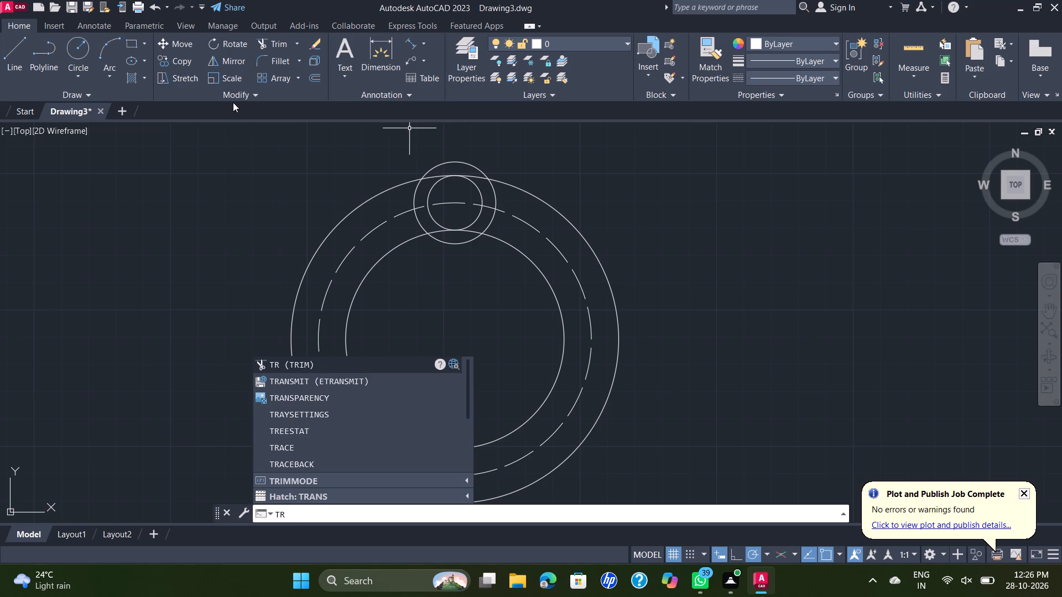
pyautogui.press('Return')
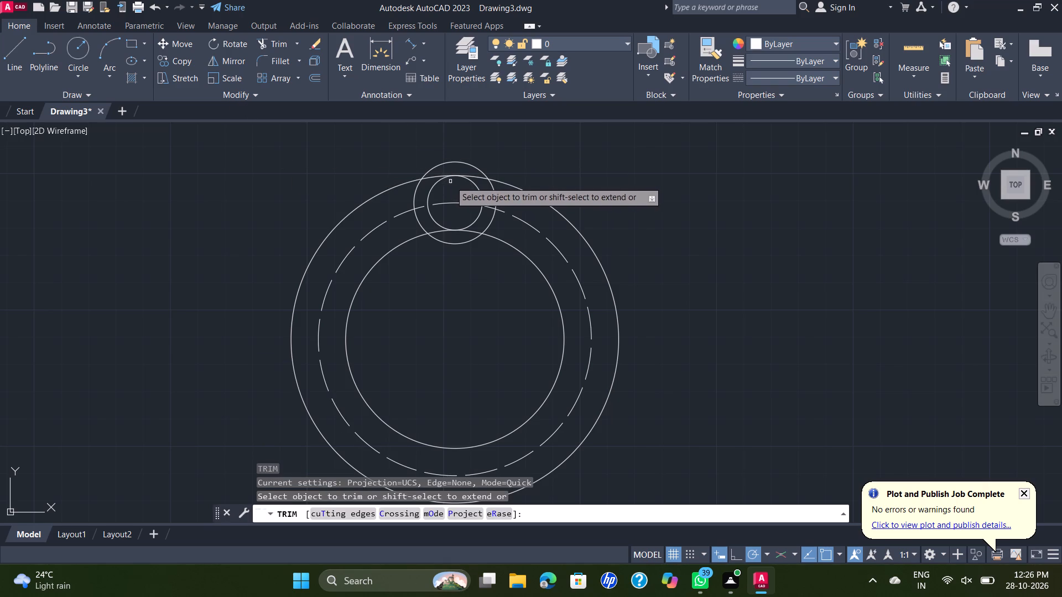
pyautogui.scroll(1, 434, 181)
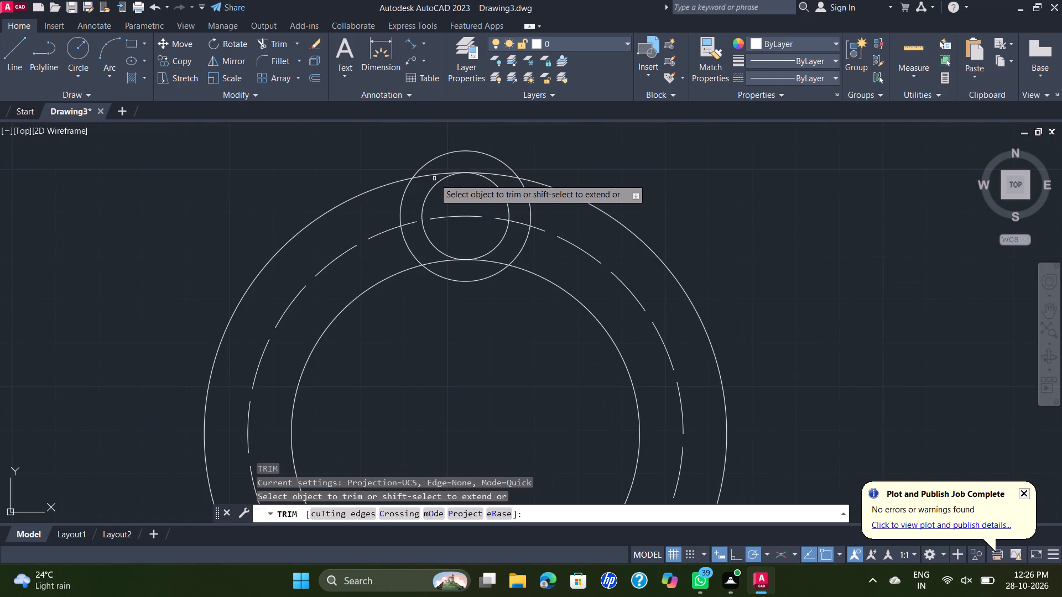
pyautogui.click(438, 175)
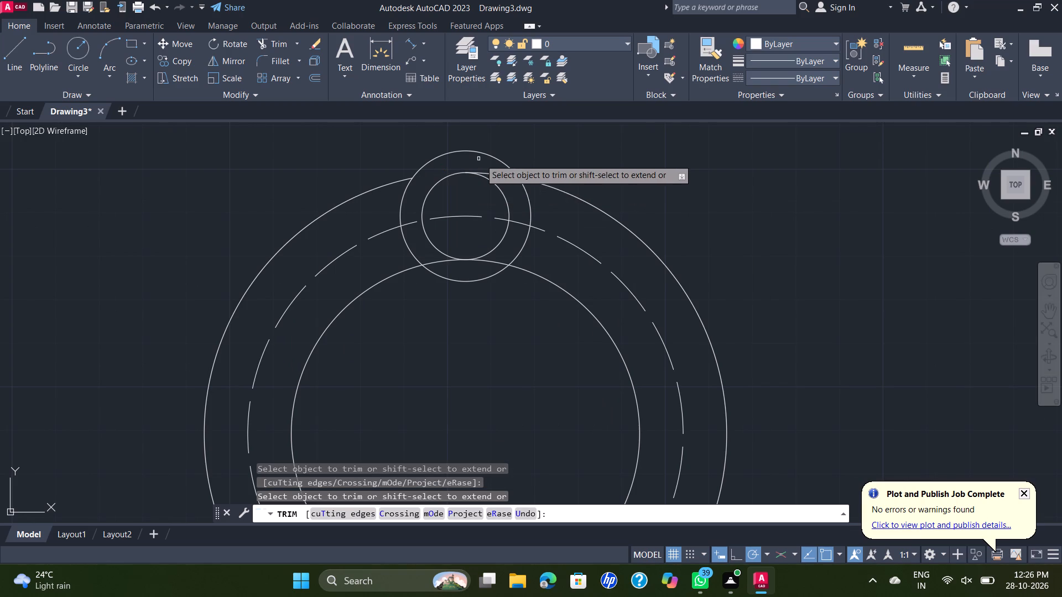
pyautogui.click(496, 173)
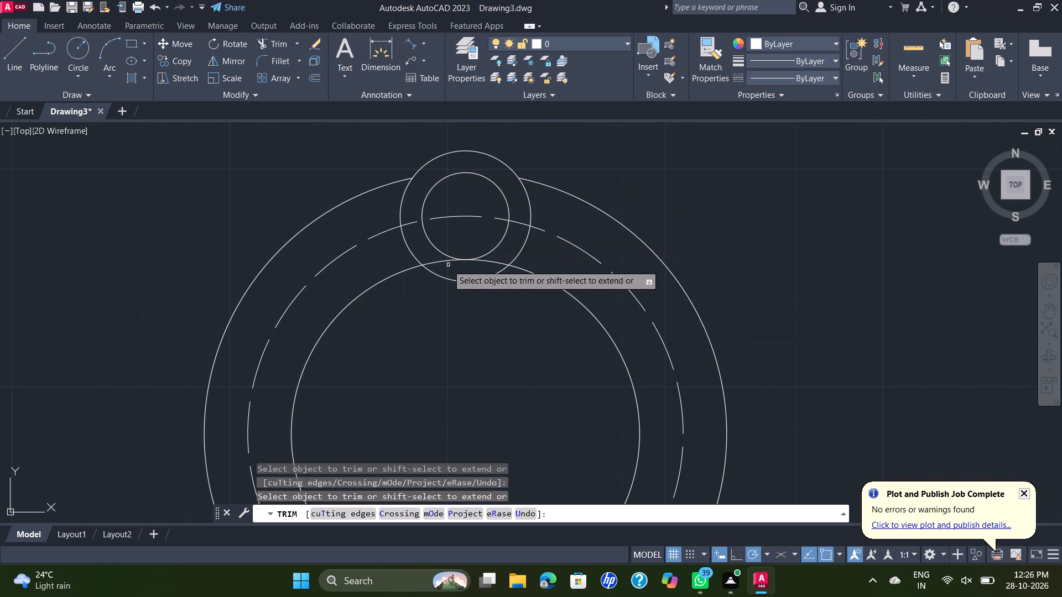
pyautogui.click(445, 262)
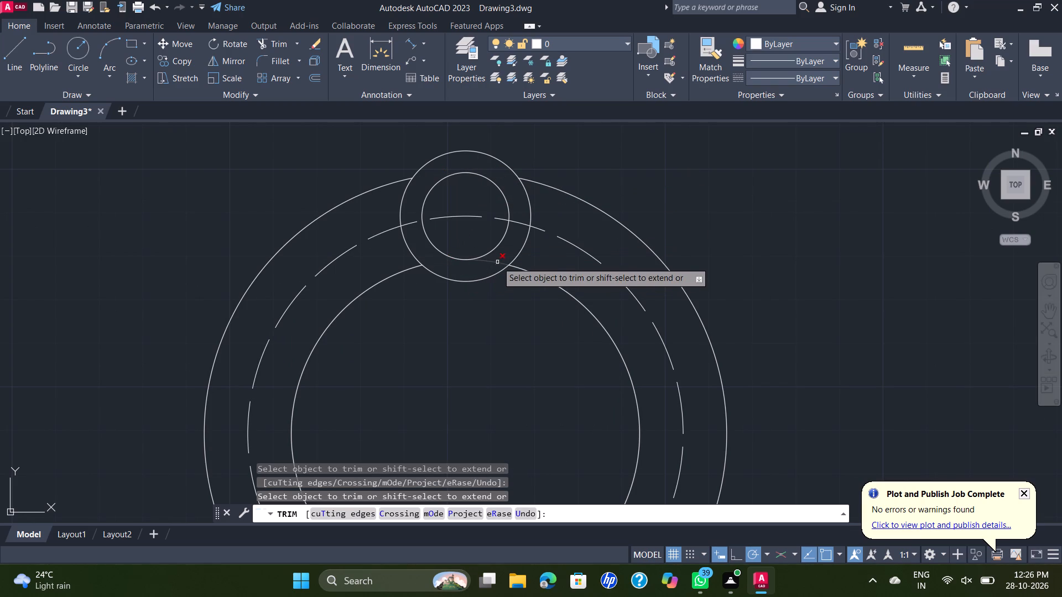
pyautogui.click(497, 262)
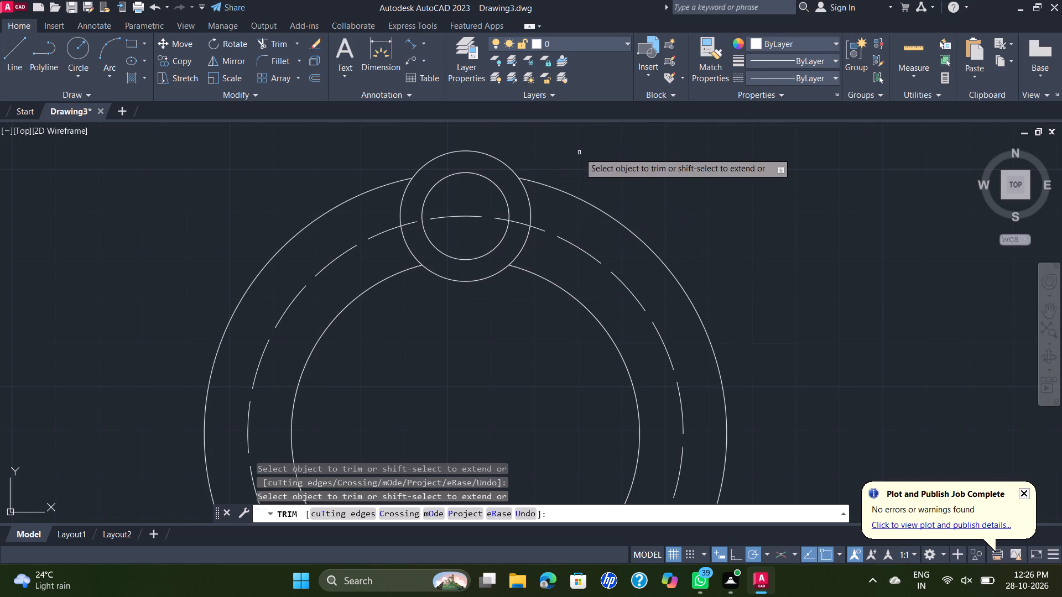
pyautogui.scroll(-2, 600, 139)
pyautogui.scroll(1, 598, 148)
pyautogui.press('Escape')
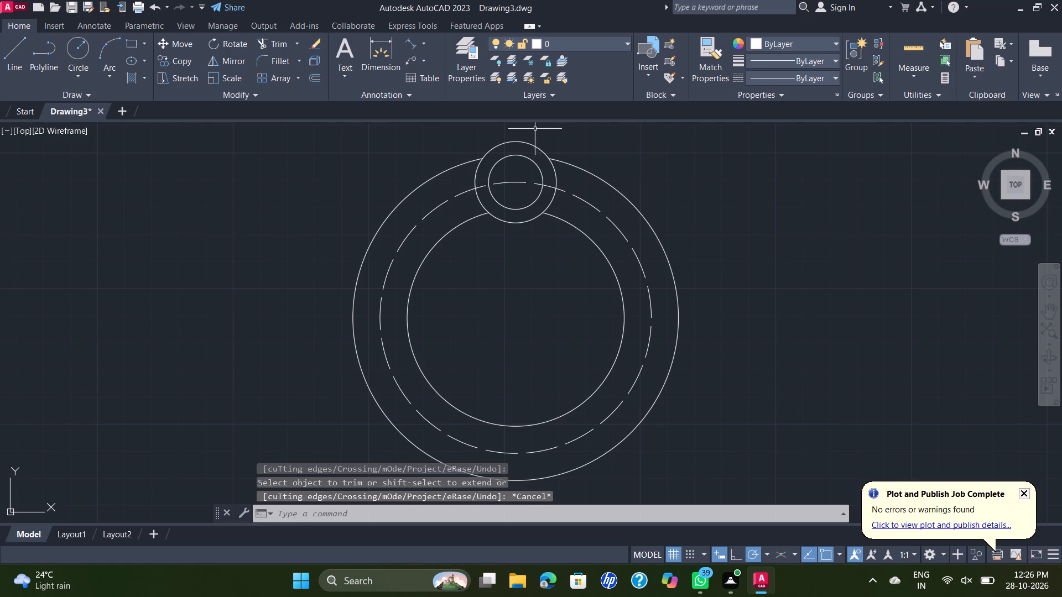
# Create a polar array of the 30 mm and 20 mm circles about the large circles' centre with 5 items.
pyautogui.click(535, 129)
pyautogui.click(520, 163)
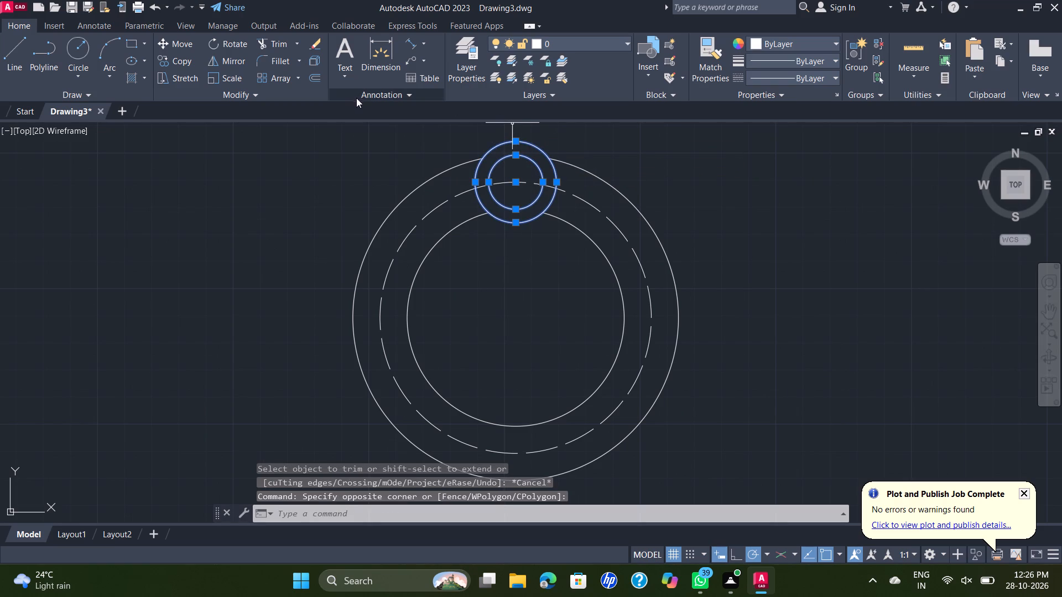
pyautogui.click(295, 77)
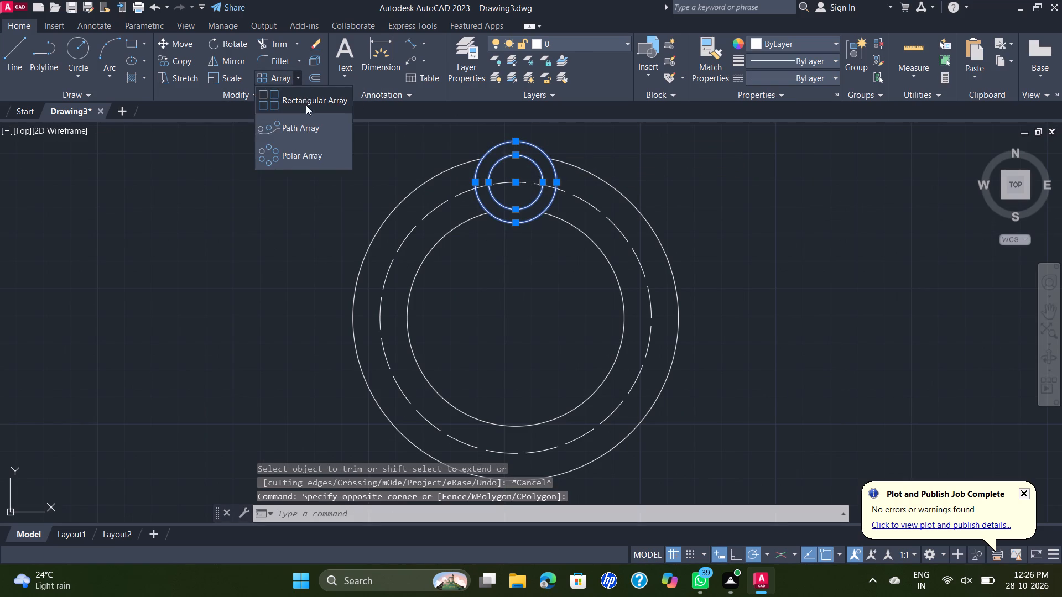
pyautogui.click(317, 150)
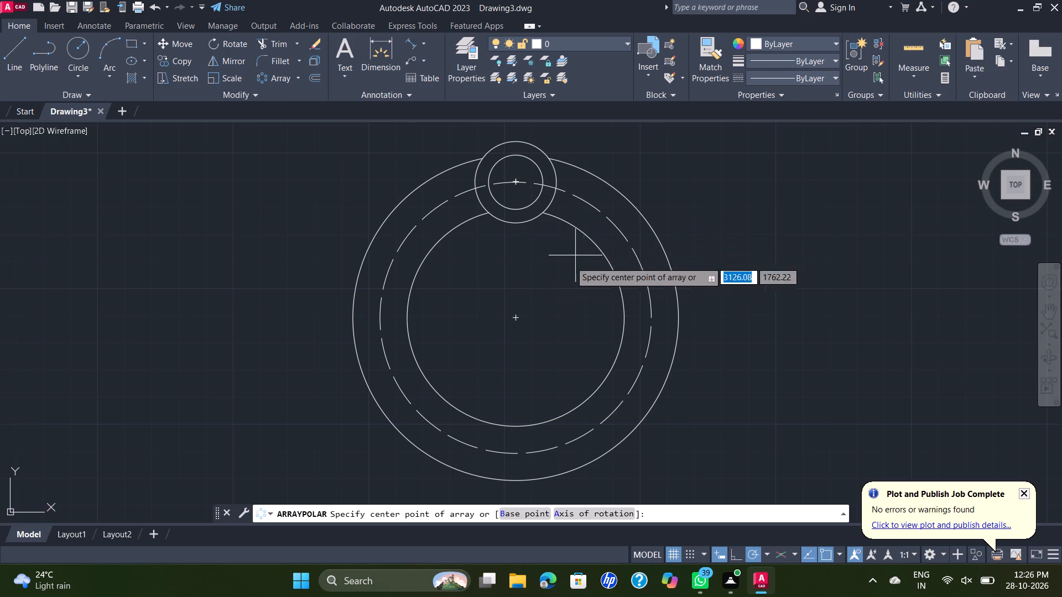
pyautogui.click(515, 320)
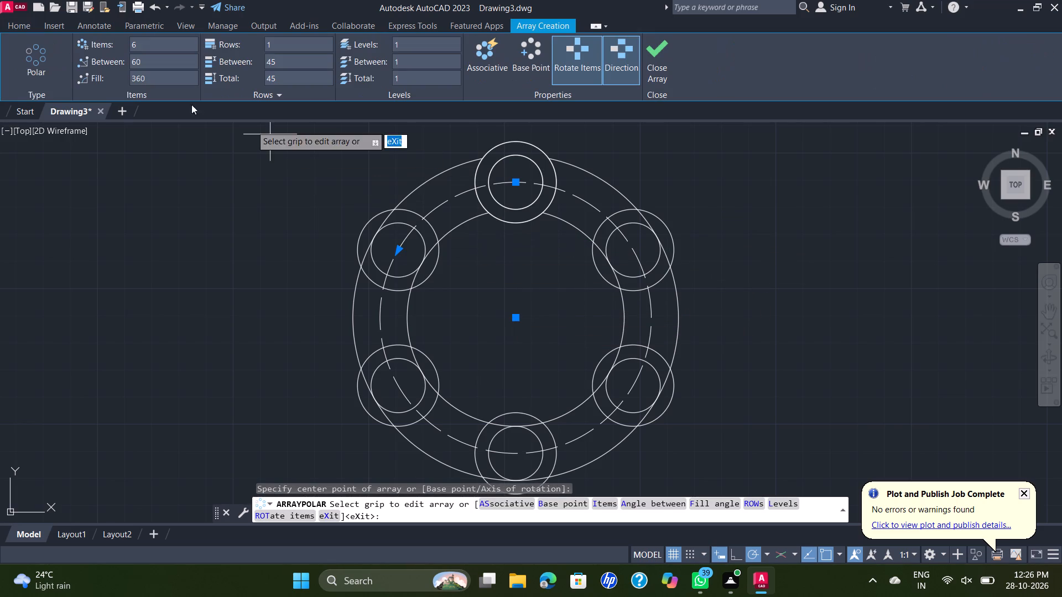
pyautogui.click(165, 47)
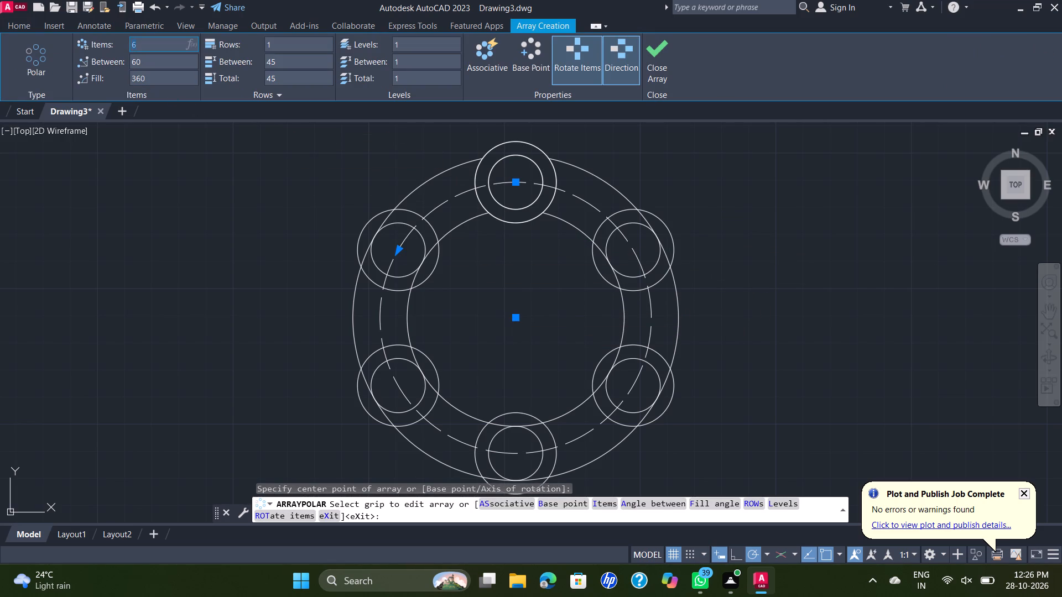
pyautogui.press('5')
pyautogui.press('Return')
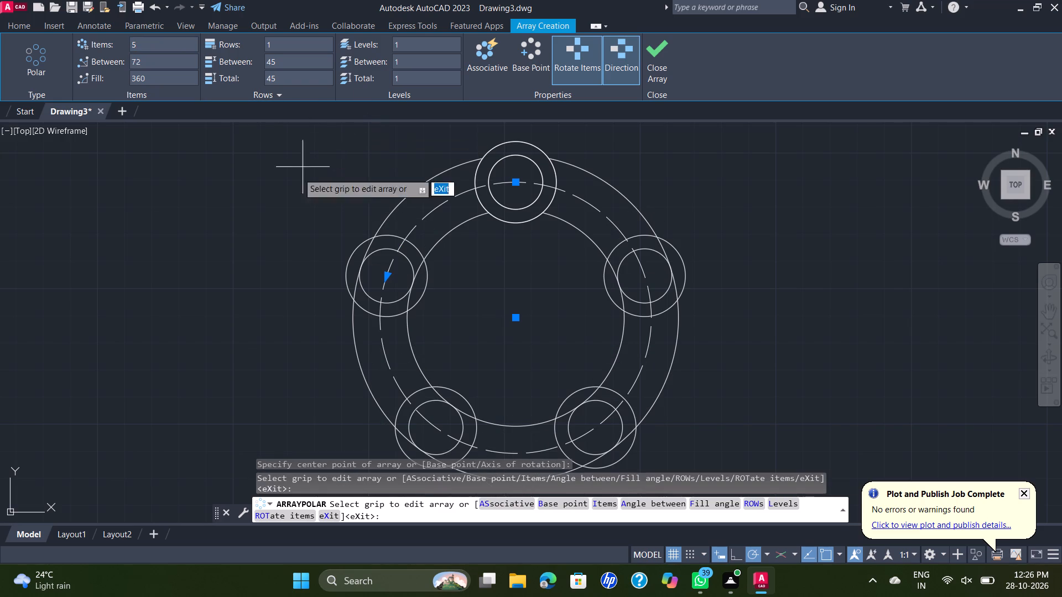
pyautogui.press('Escape')
pyautogui.moveTo(422, 217); pyautogui.dragTo(347, 179, button='middle')
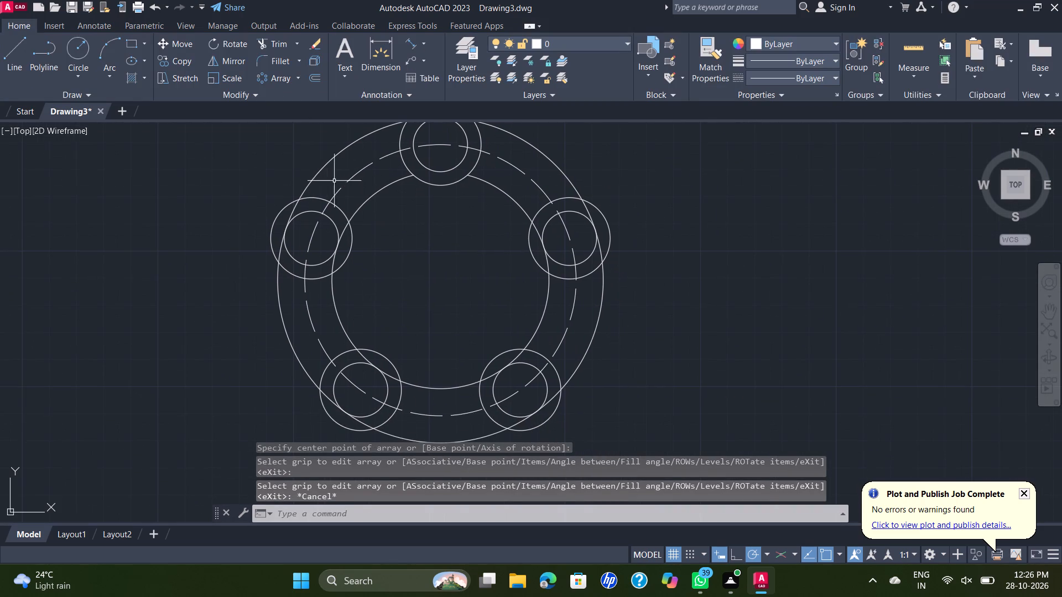
# Trim the parts of the 120 mm and 80 mm circles that lie inside the upper-left 30 mm circle.
pyautogui.write('TR')
pyautogui.press('Return')
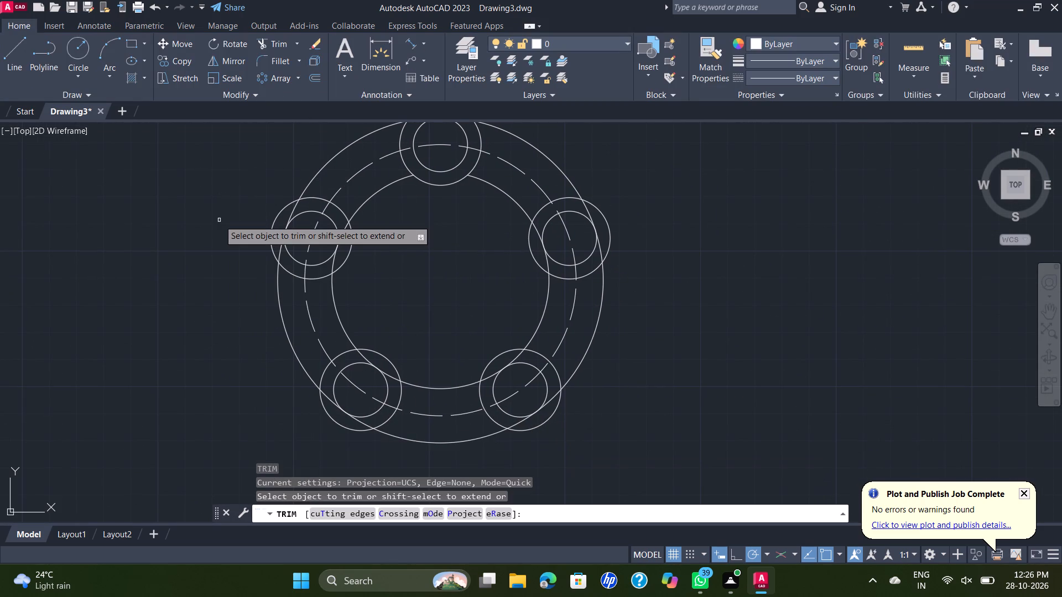
pyautogui.scroll(3, 330, 237)
pyautogui.scroll(-2, 319, 224)
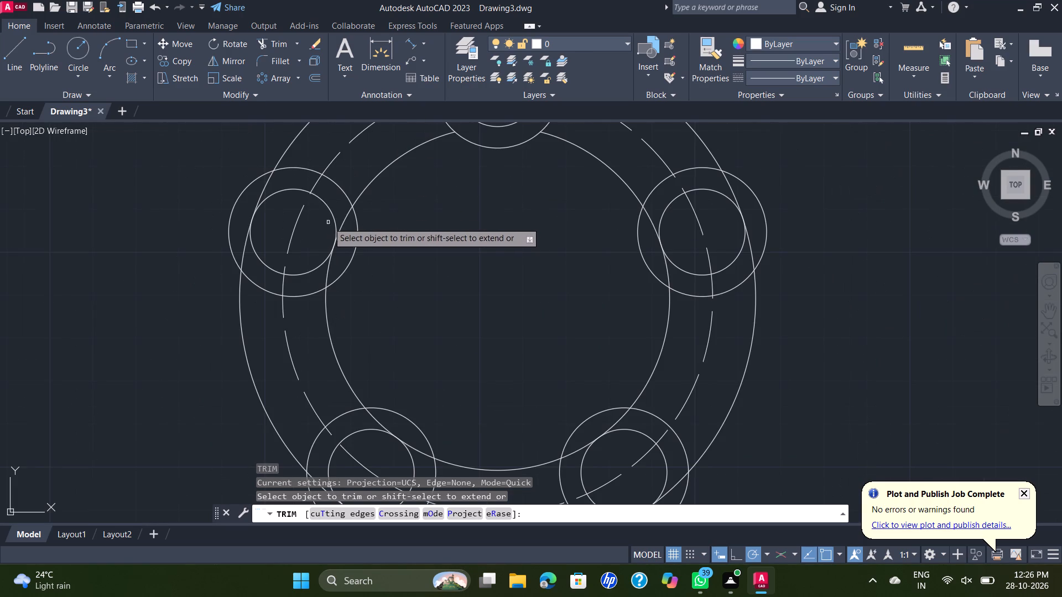
pyautogui.click(341, 214)
pyautogui.click(353, 228)
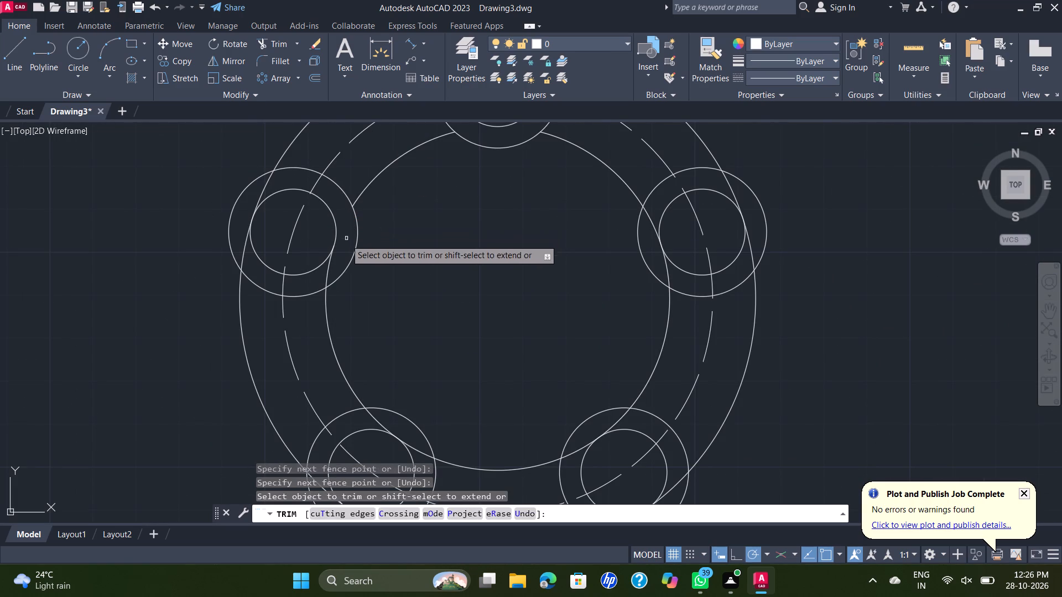
pyautogui.click(327, 270)
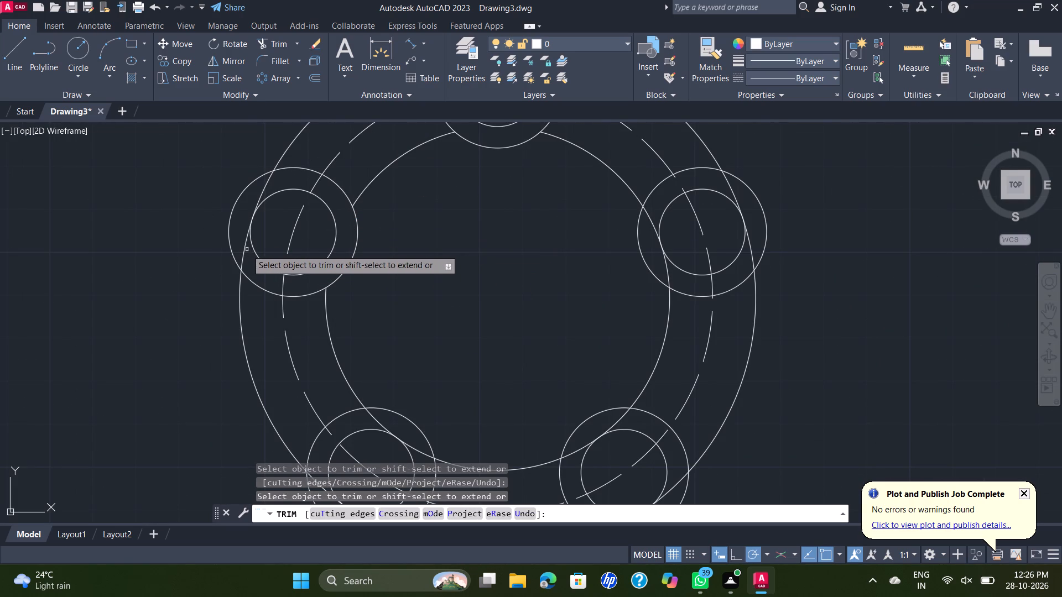
pyautogui.click(244, 247)
pyautogui.click(262, 191)
# Trim the parts of the 120 mm and 80 mm circles that lie inside the two lower 30 mm circles.
pyautogui.scroll(-1, 408, 216)
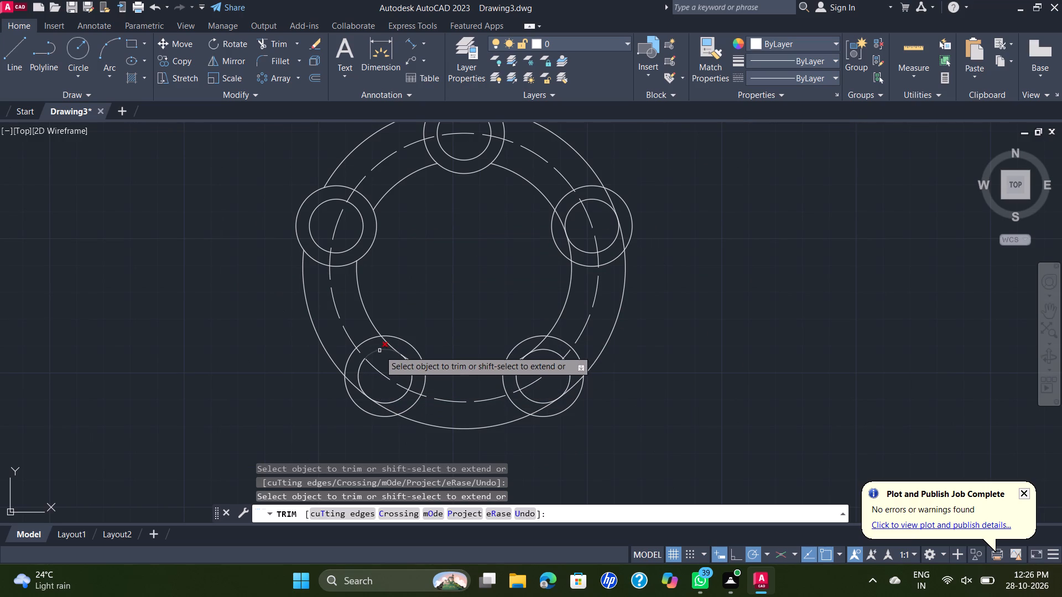
pyautogui.click(388, 343)
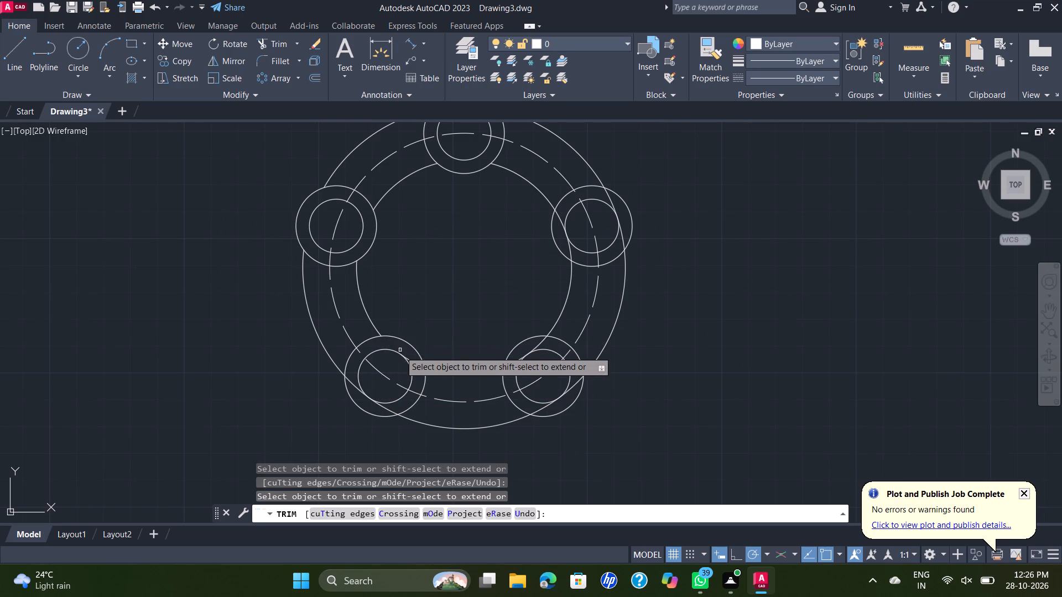
pyautogui.click(417, 364)
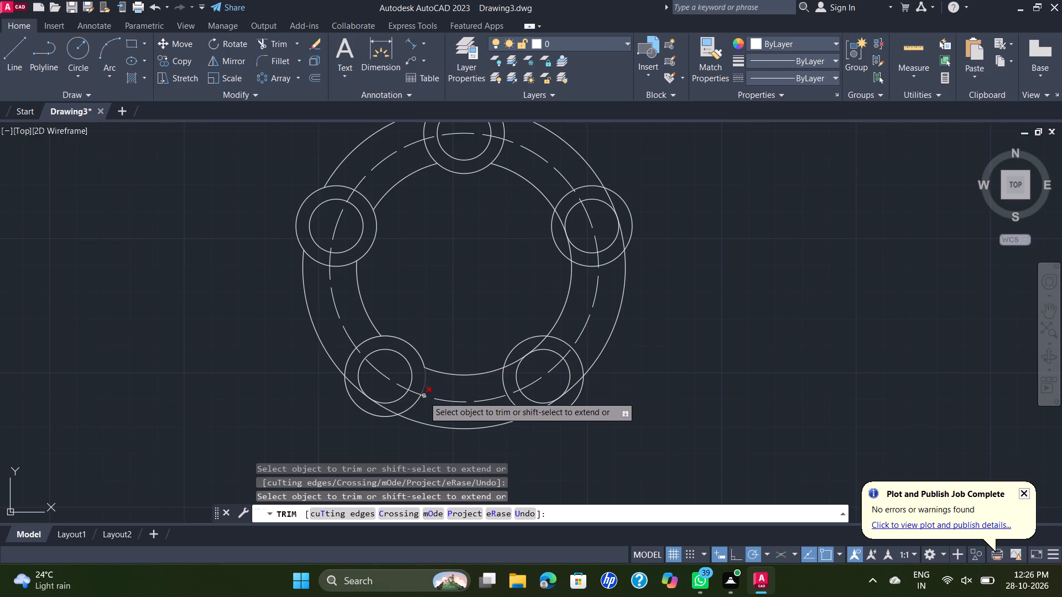
pyautogui.click(388, 408)
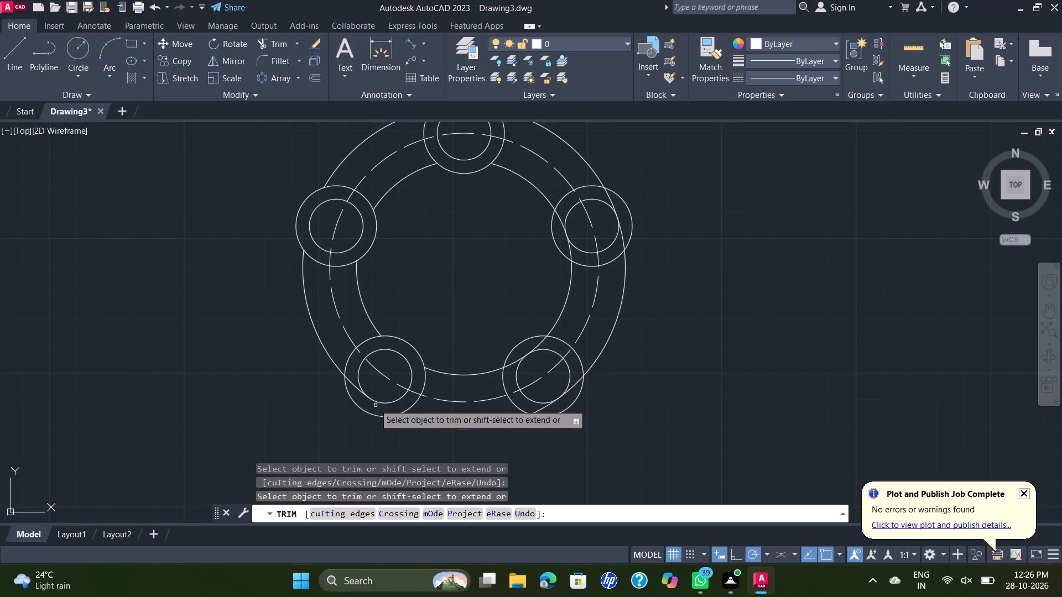
pyautogui.click(355, 385)
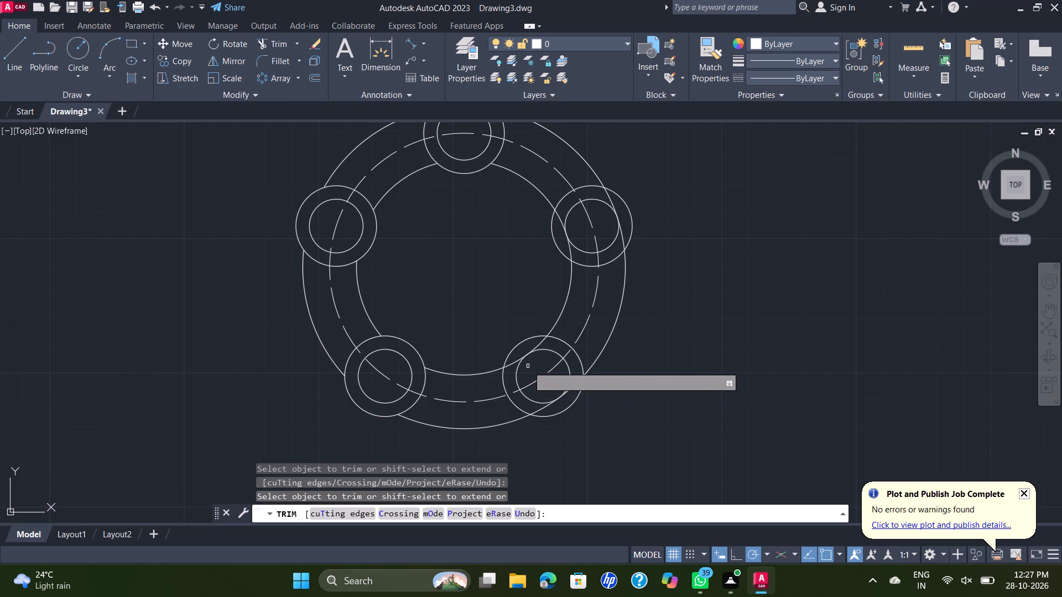
pyautogui.click(538, 345)
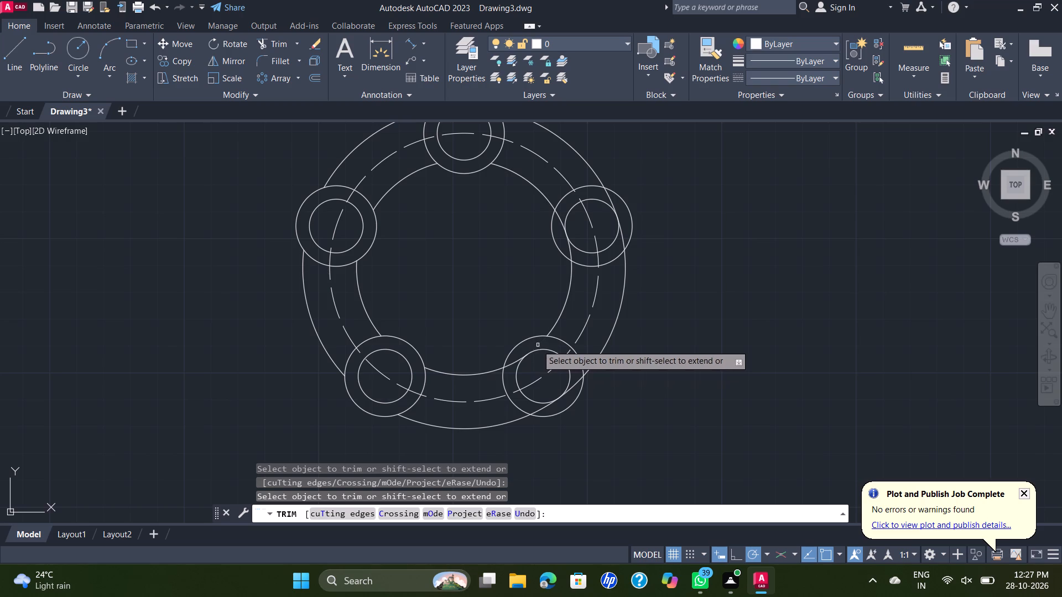
pyautogui.click(516, 362)
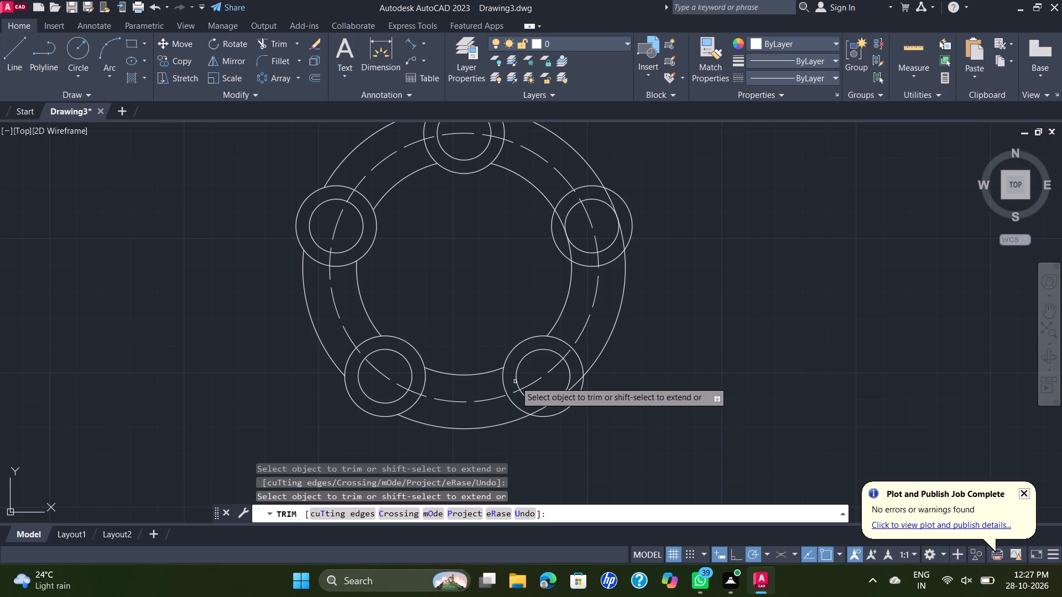
pyautogui.click(572, 386)
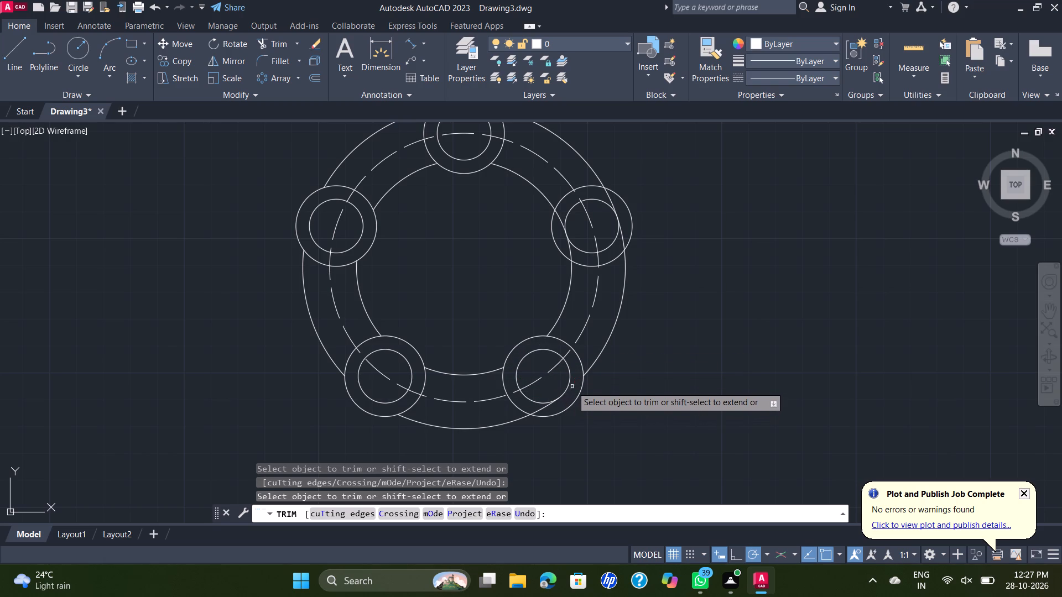
pyautogui.click(539, 411)
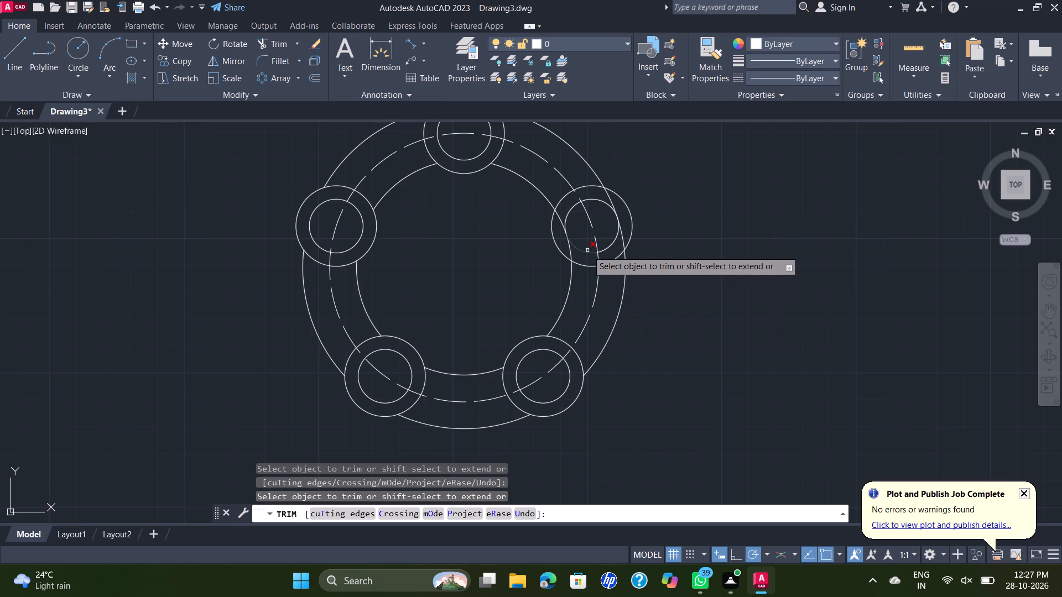
# Trim the parts of the 120 mm and 80 mm circles that lie inside the upper-right 30 mm circle.
pyautogui.click(623, 244)
pyautogui.click(615, 205)
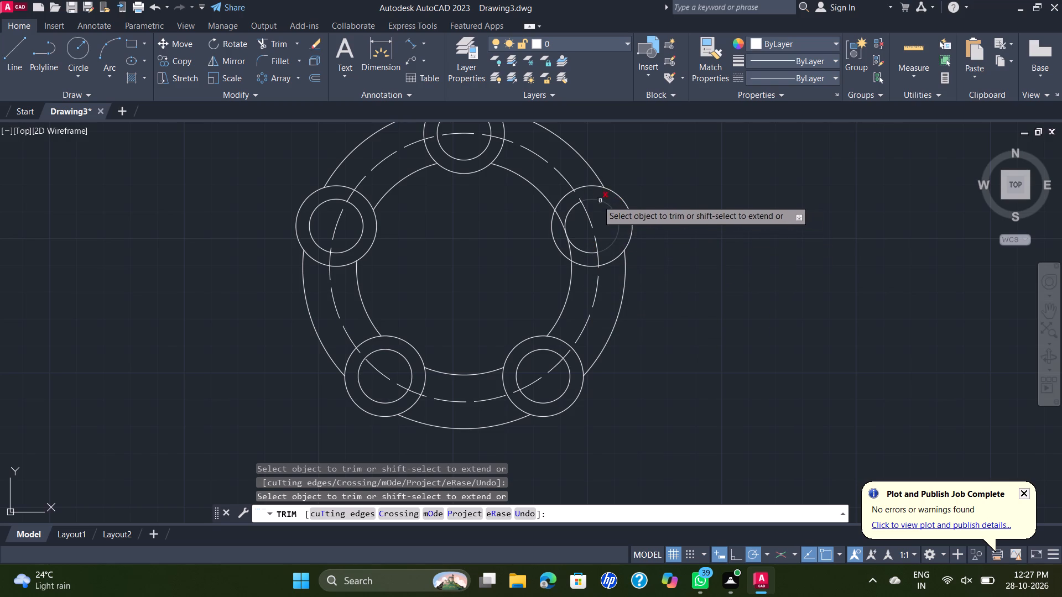
pyautogui.click(560, 217)
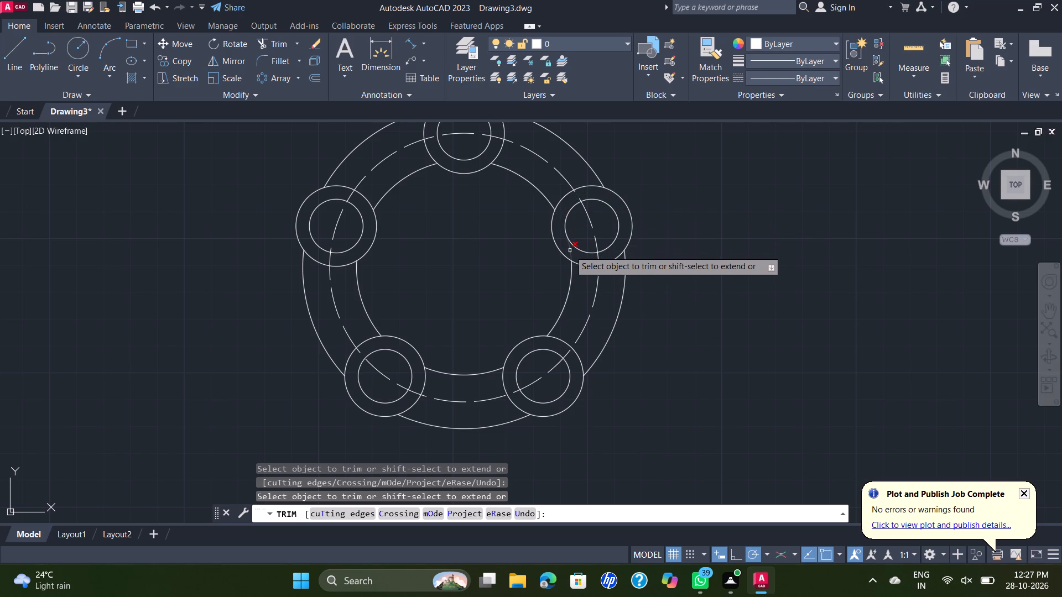
pyautogui.click(570, 250)
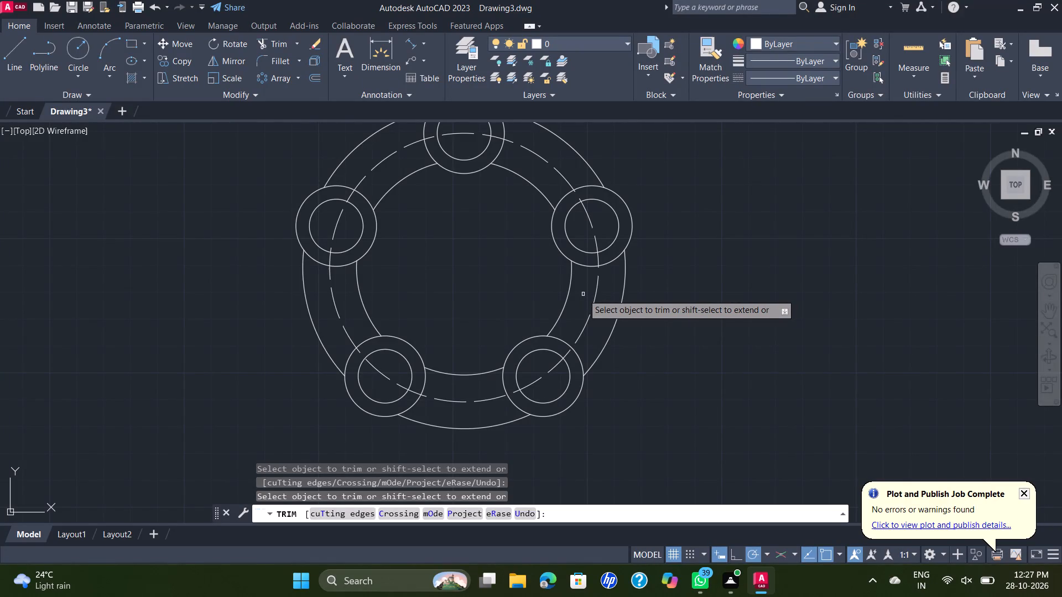
# Trim the arcs of the upper-right 30 mm circle that lie within the ring band, keeping the dashed circle.
pyautogui.click(561, 199)
pyautogui.click(582, 187)
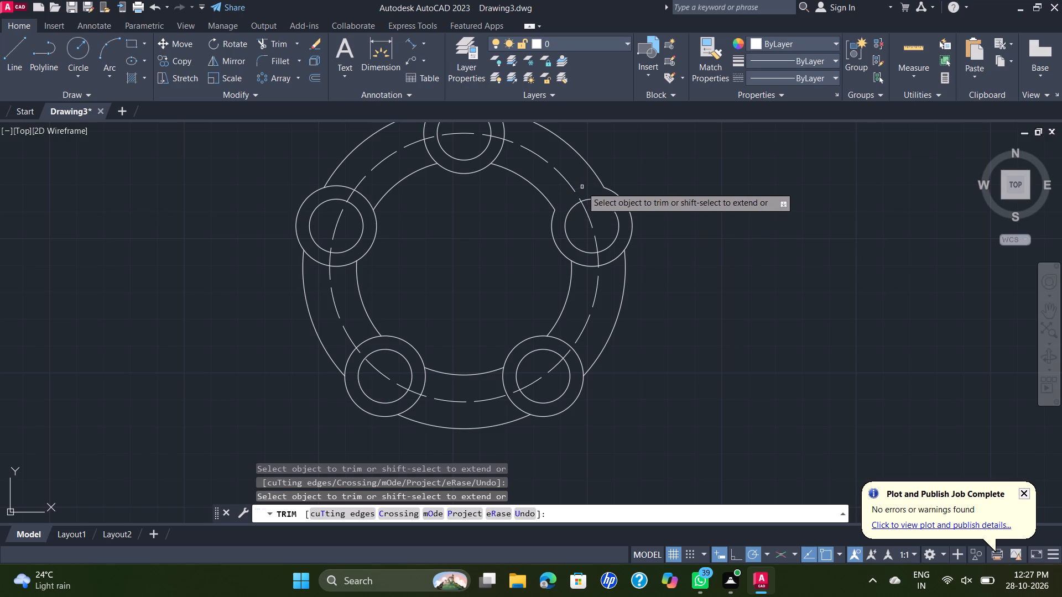
pyautogui.click(590, 263)
pyautogui.click(591, 277)
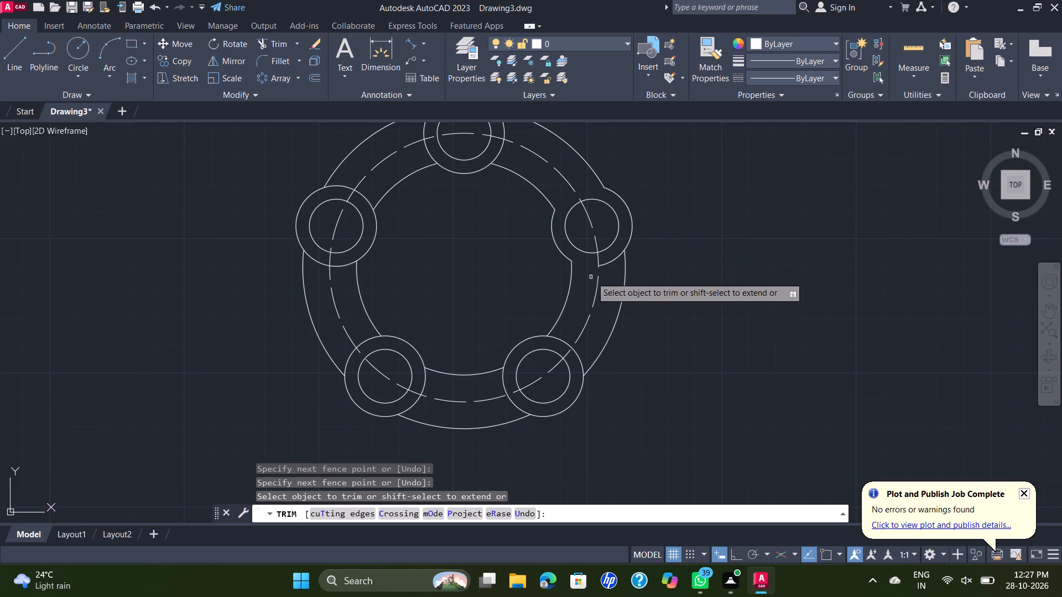
pyautogui.click(610, 259)
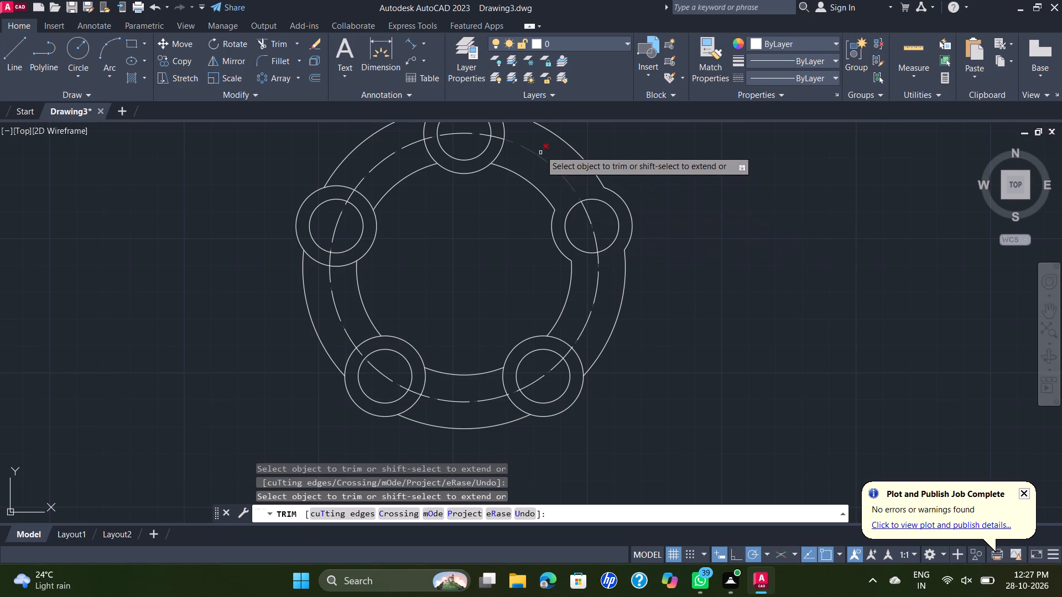
# Trim the side arcs of the top 30 mm circle that lie within the ring band.
pyautogui.moveTo(527, 140); pyautogui.dragTo(538, 196, button='middle')
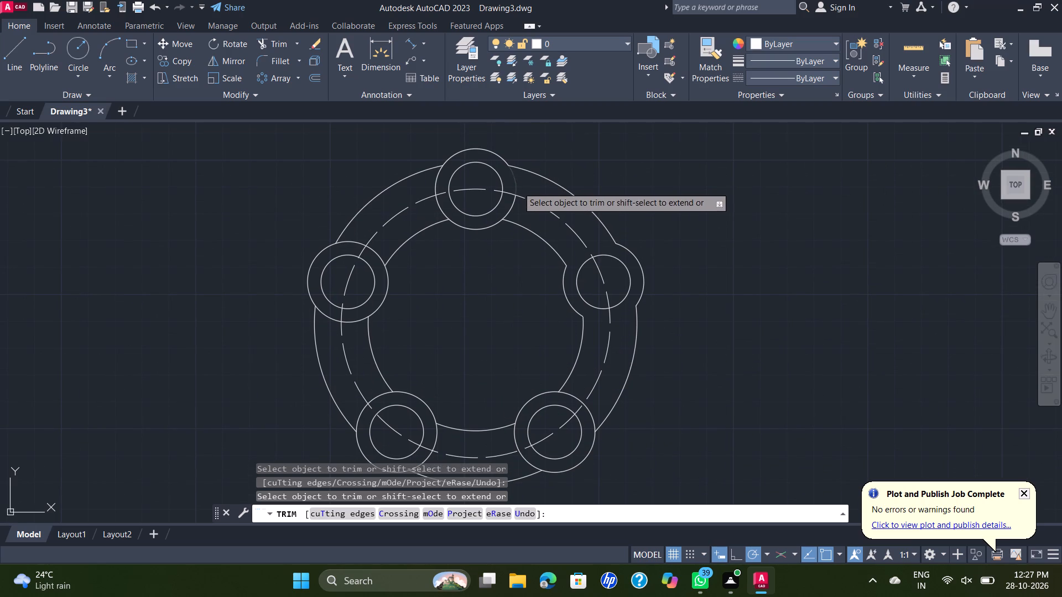
pyautogui.click(518, 187)
pyautogui.click(513, 207)
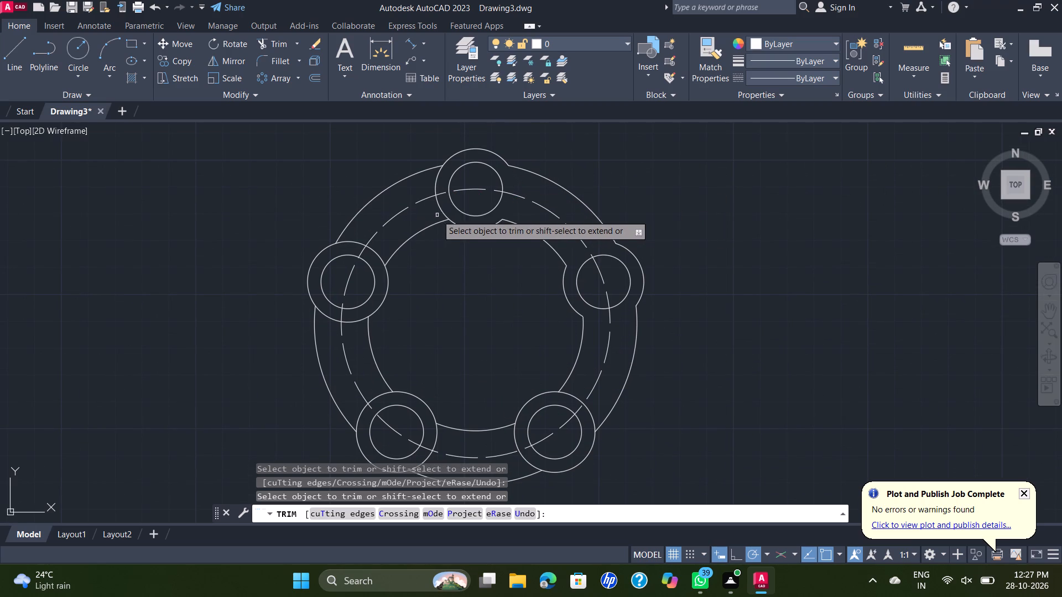
pyautogui.click(444, 205)
pyautogui.click(435, 208)
pyautogui.click(445, 171)
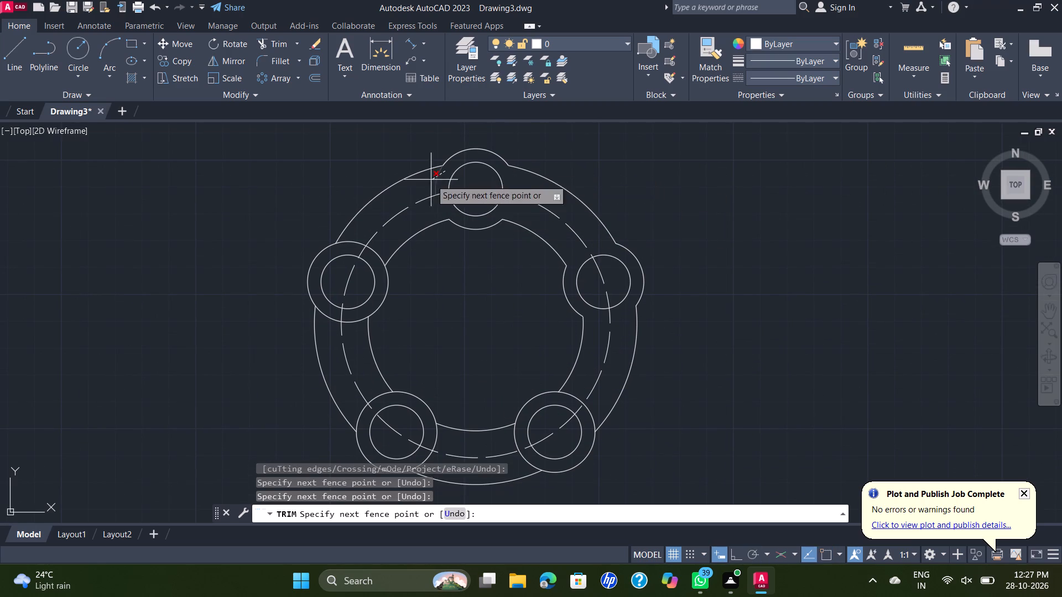
pyautogui.click(415, 191)
# Trim the arcs of the upper-left 30 mm circle that lie within the ring band on both sides of the boss.
pyautogui.click(369, 227)
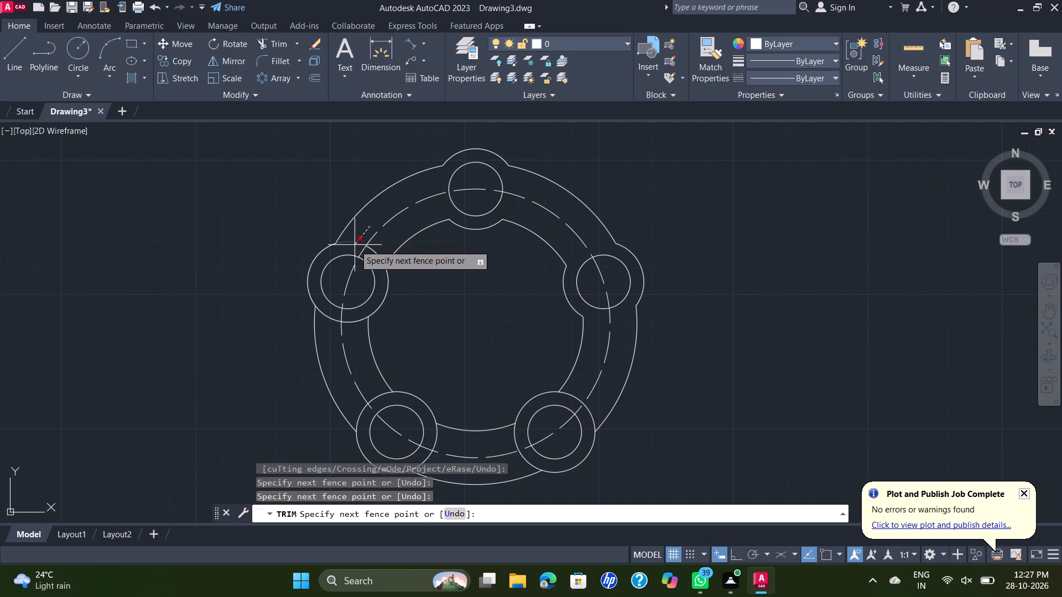
pyautogui.click(355, 246)
pyautogui.click(382, 243)
pyautogui.click(370, 257)
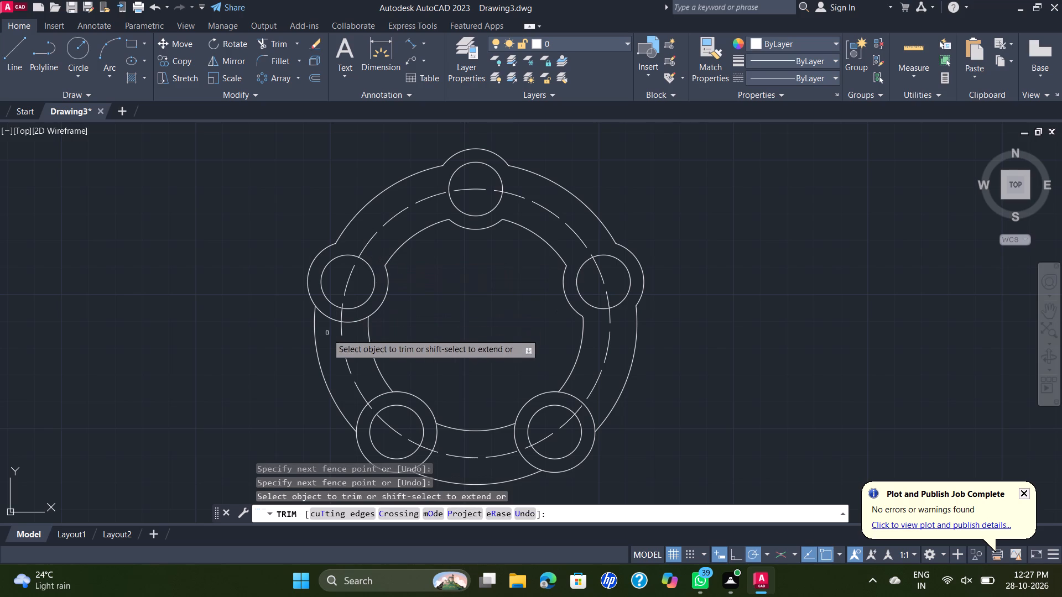
pyautogui.click(333, 337)
pyautogui.click(332, 317)
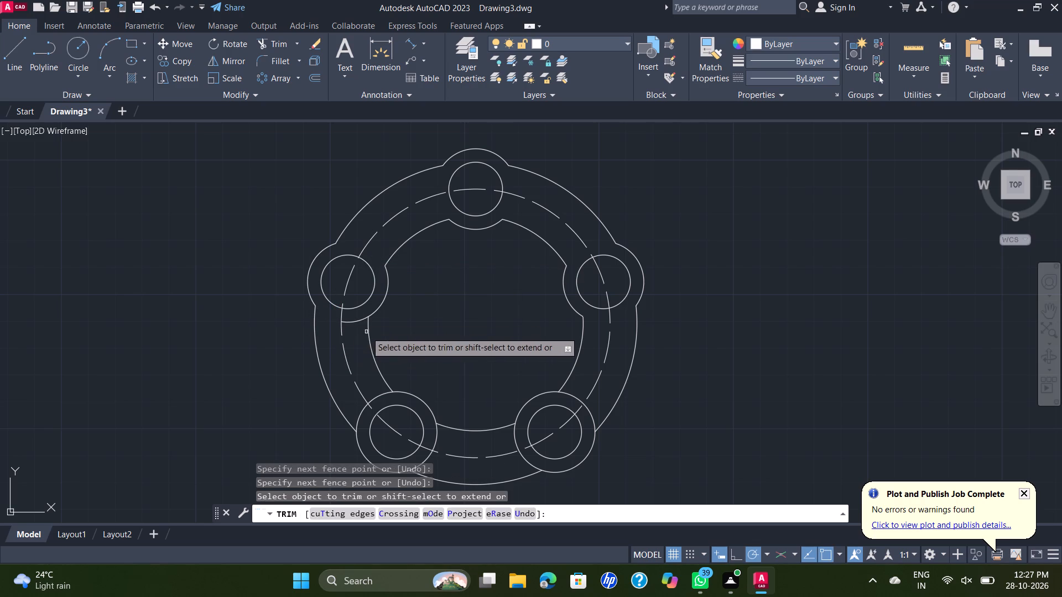
pyautogui.click(356, 328)
pyautogui.click(358, 312)
# Trim the arcs of the lower-left 30 mm circle that lie within the ring band on both sides of the boss.
pyautogui.click(367, 379)
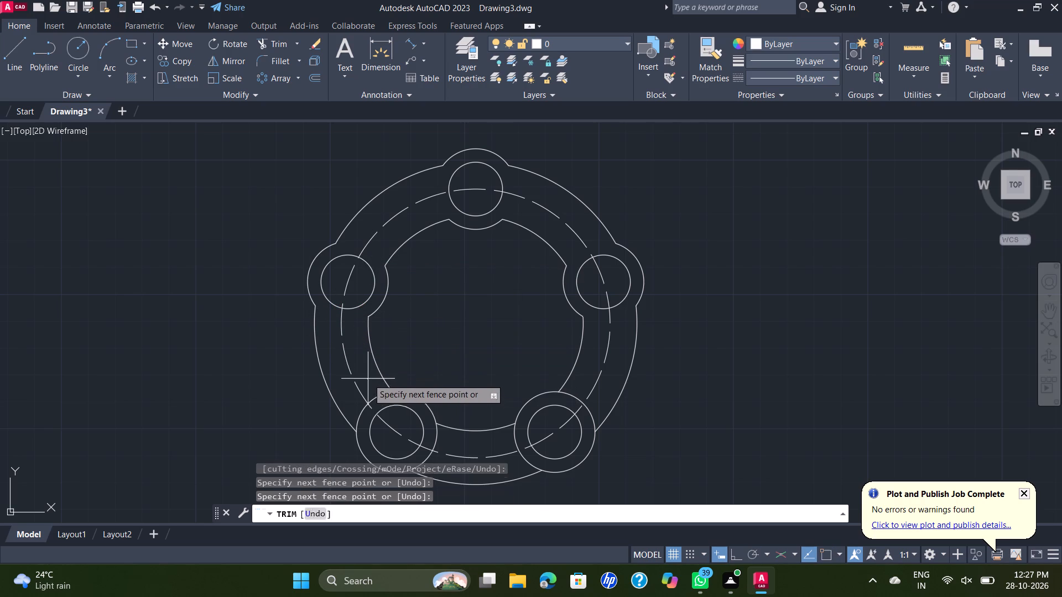
pyautogui.click(378, 399)
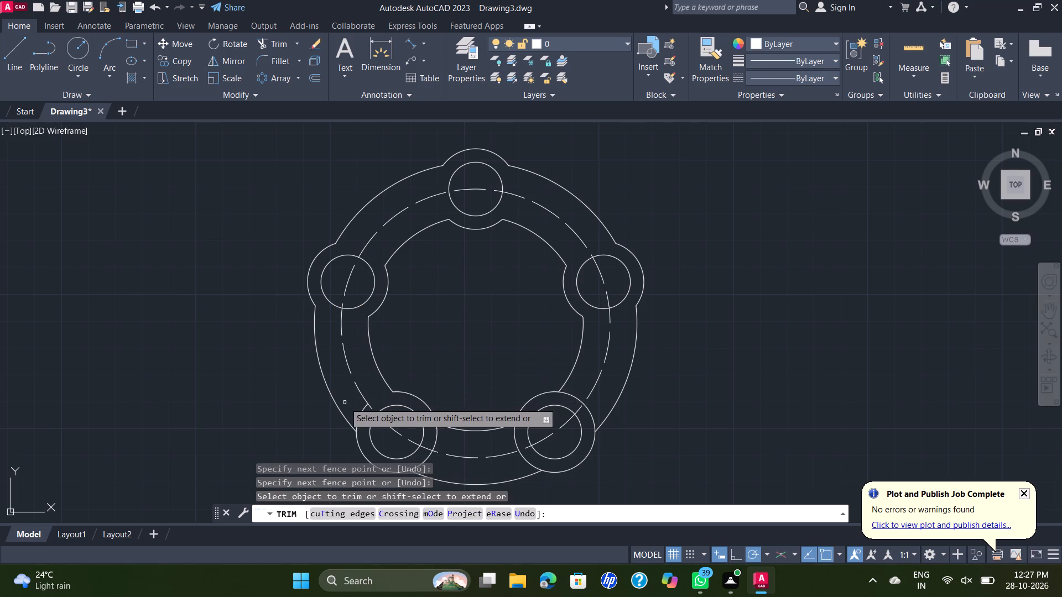
pyautogui.click(345, 402)
pyautogui.click(362, 416)
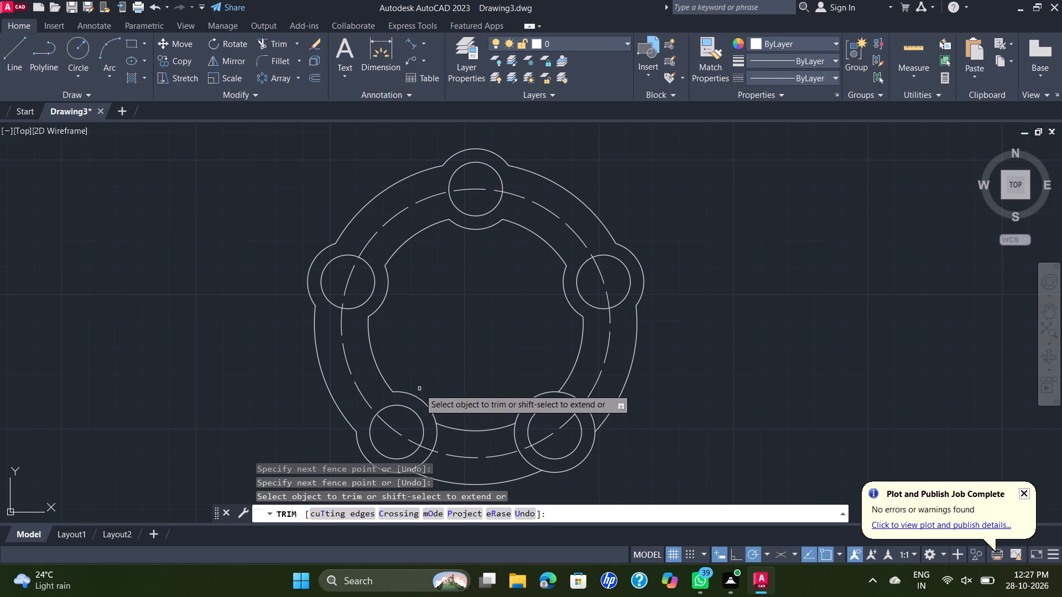
pyautogui.moveTo(423, 387); pyautogui.dragTo(444, 320, button='middle')
pyautogui.click(470, 380)
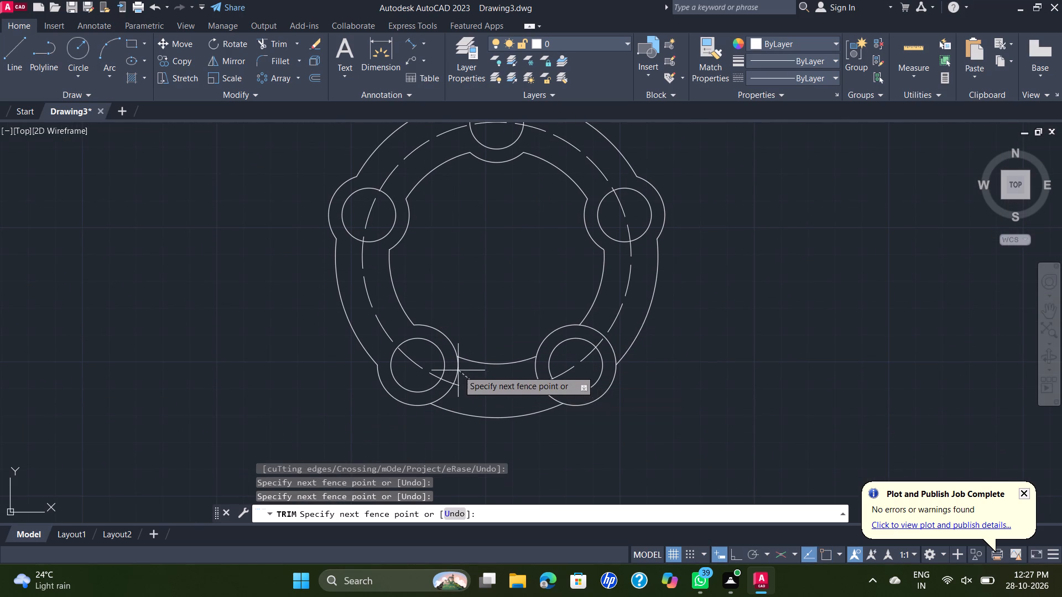
pyautogui.click(455, 367)
pyautogui.click(452, 406)
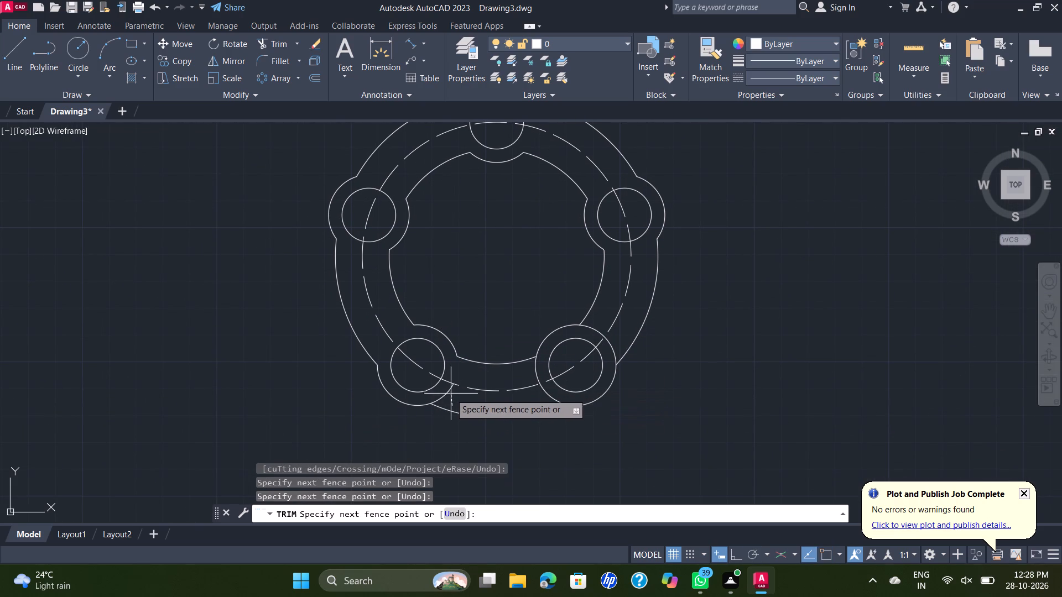
pyautogui.click(447, 387)
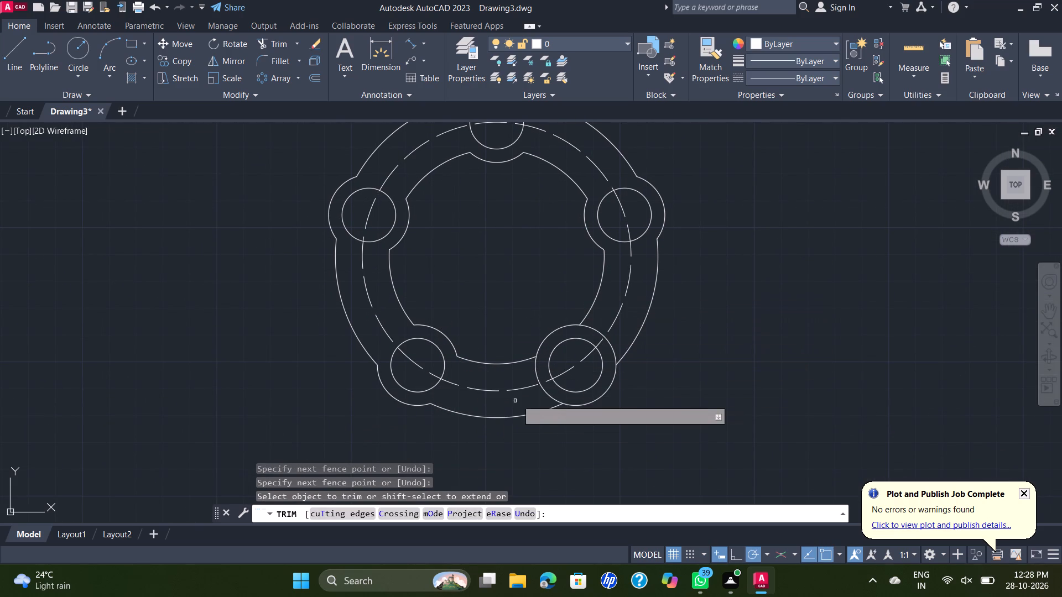
# Trim the arcs of the lower-right 30 mm circle that lie within the ring band and end the Trim command.
pyautogui.click(537, 392)
pyautogui.click(549, 395)
pyautogui.click(548, 396)
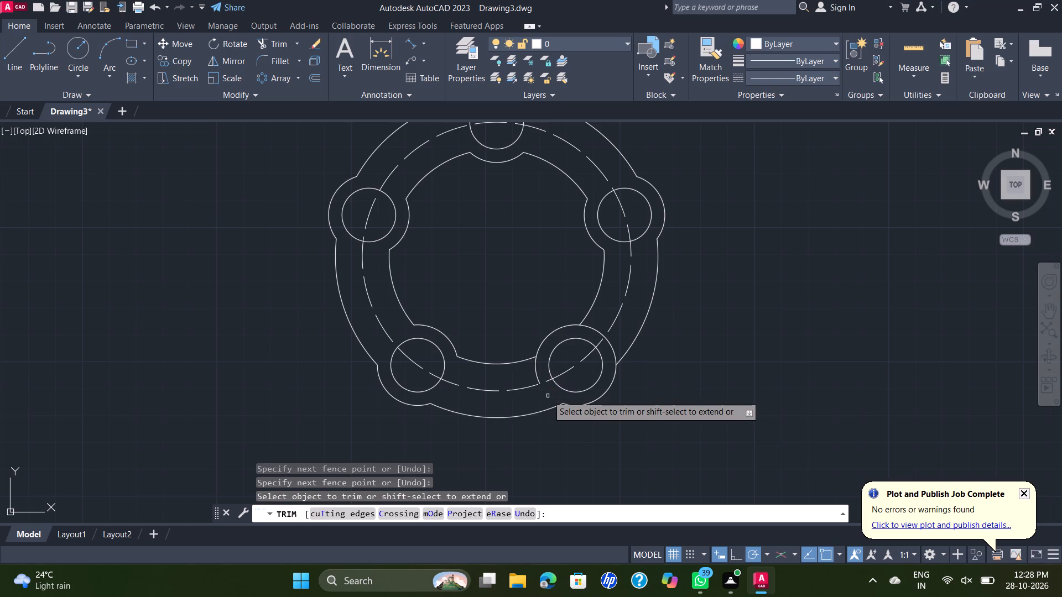
pyautogui.click(537, 370)
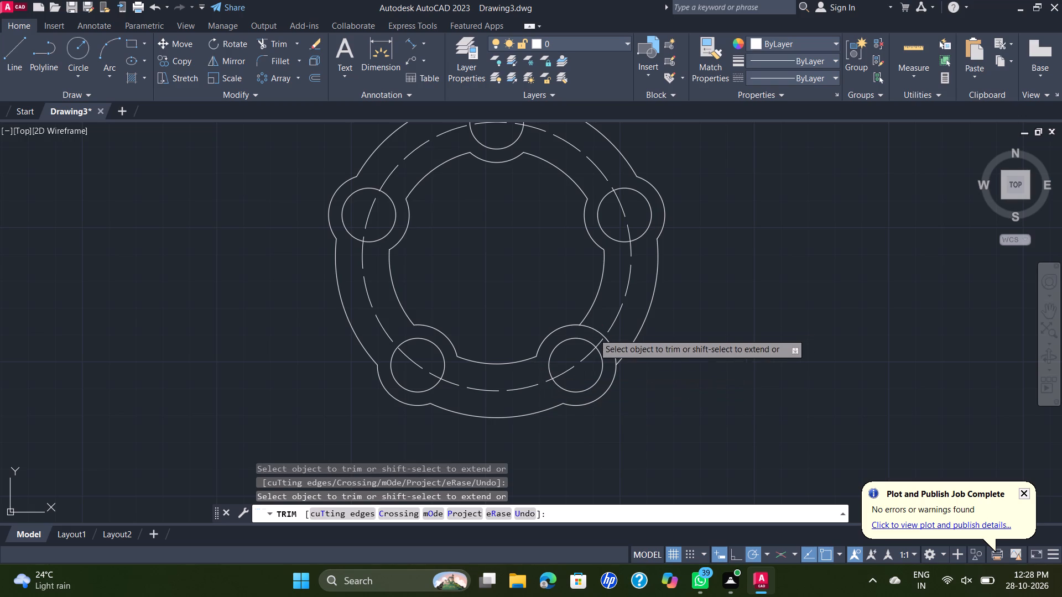
pyautogui.click(594, 333)
pyautogui.click(600, 328)
pyautogui.moveTo(608, 356); pyautogui.dragTo(613, 352)
pyautogui.click(615, 342)
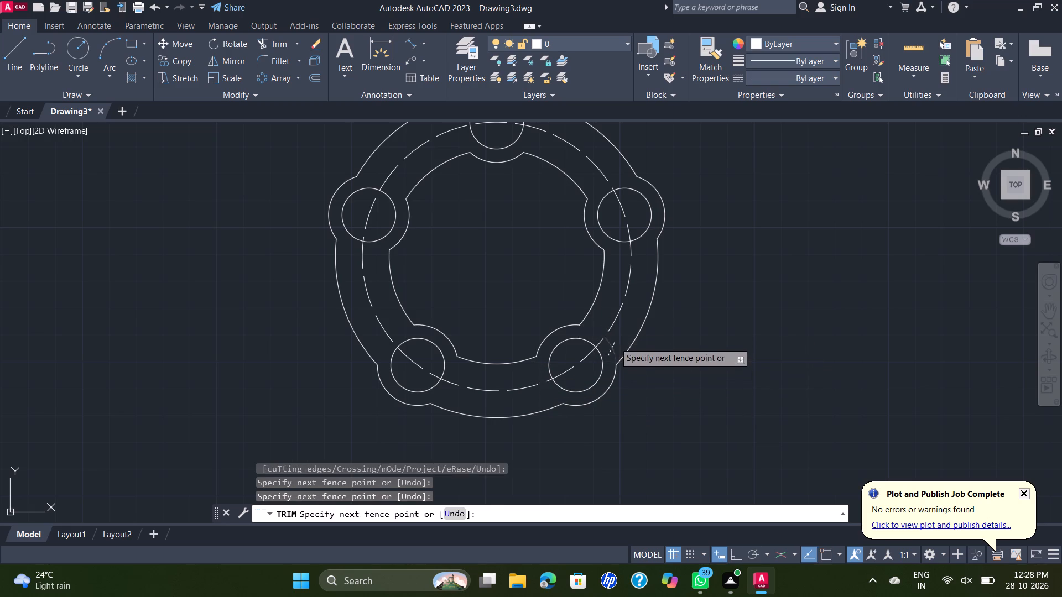
pyautogui.press('Escape')
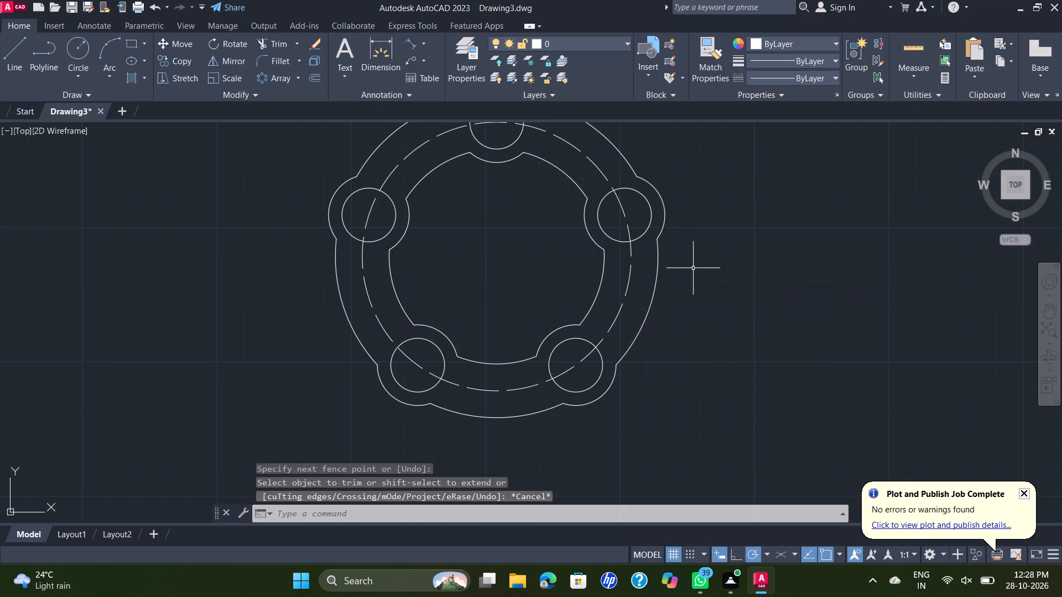
# Draw a 15 mm horizontal line from the ring's centre toward the left.
pyautogui.moveTo(692, 275); pyautogui.dragTo(662, 336, button='middle')
pyautogui.scroll(-1, 660, 336)
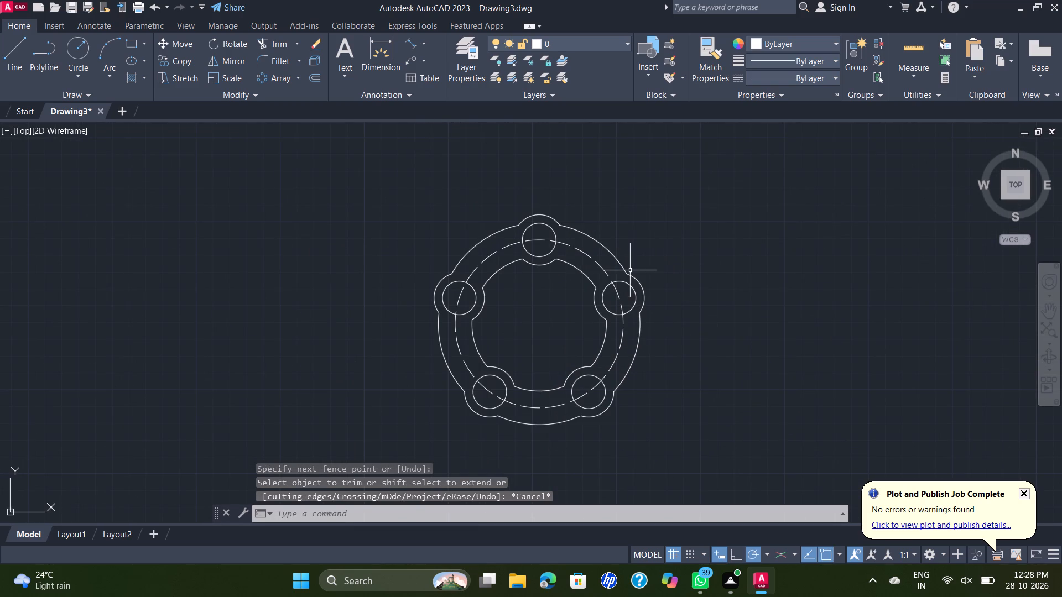
pyautogui.moveTo(666, 270); pyautogui.dragTo(673, 224, button='middle')
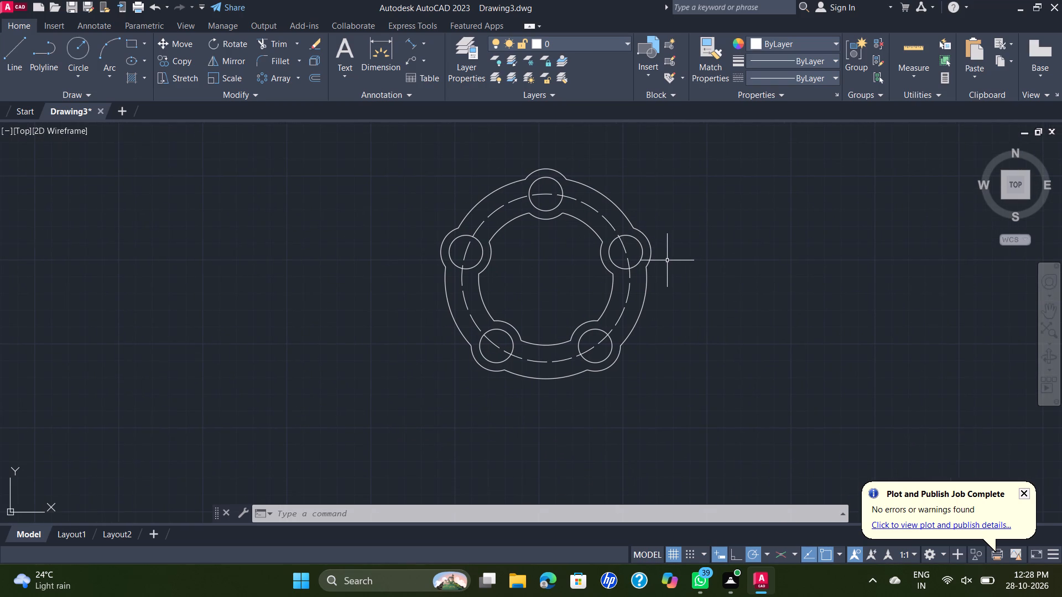
pyautogui.click(6, 47)
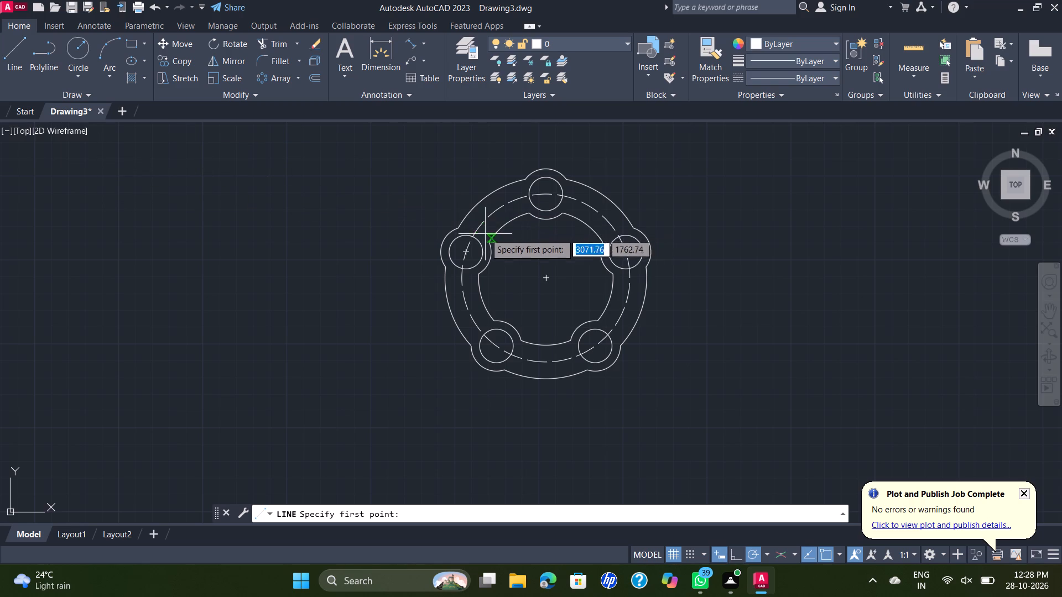
pyautogui.moveTo(550, 275); pyautogui.dragTo(544, 249, button='middle')
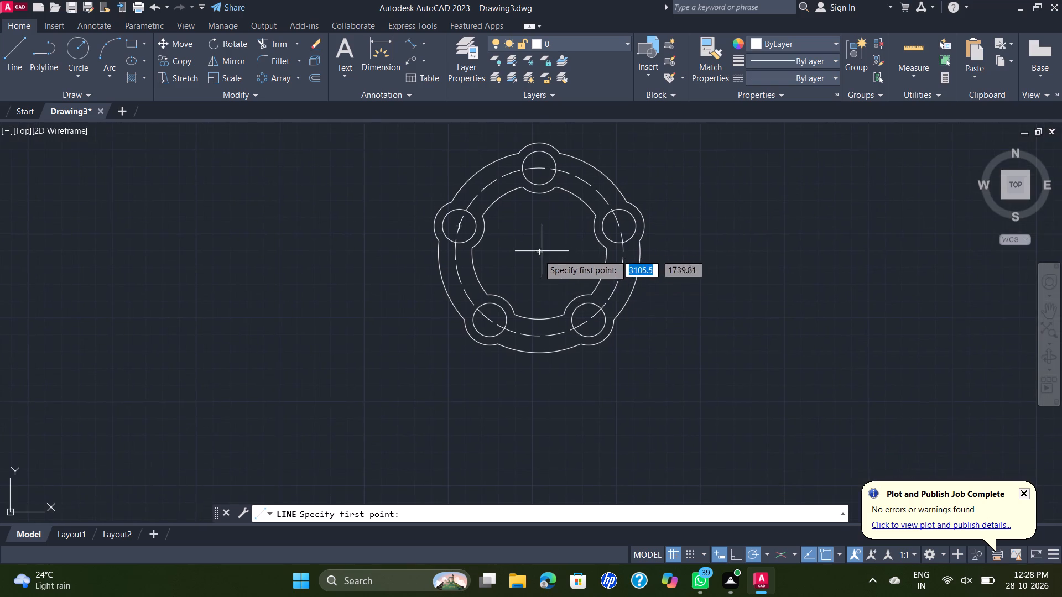
pyautogui.scroll(1, 533, 263)
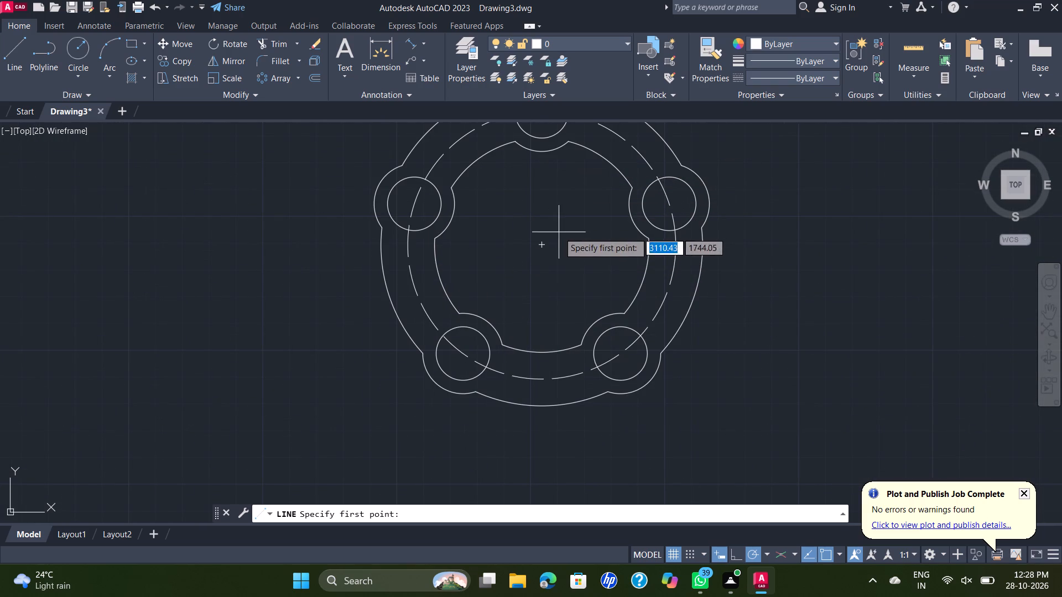
pyautogui.click(542, 249)
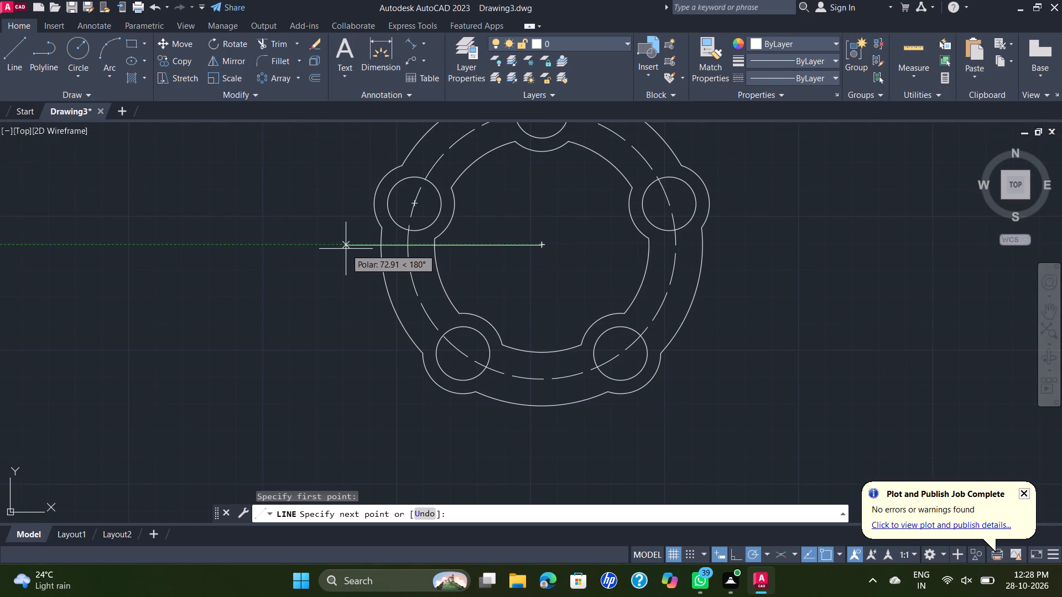
pyautogui.write('15')
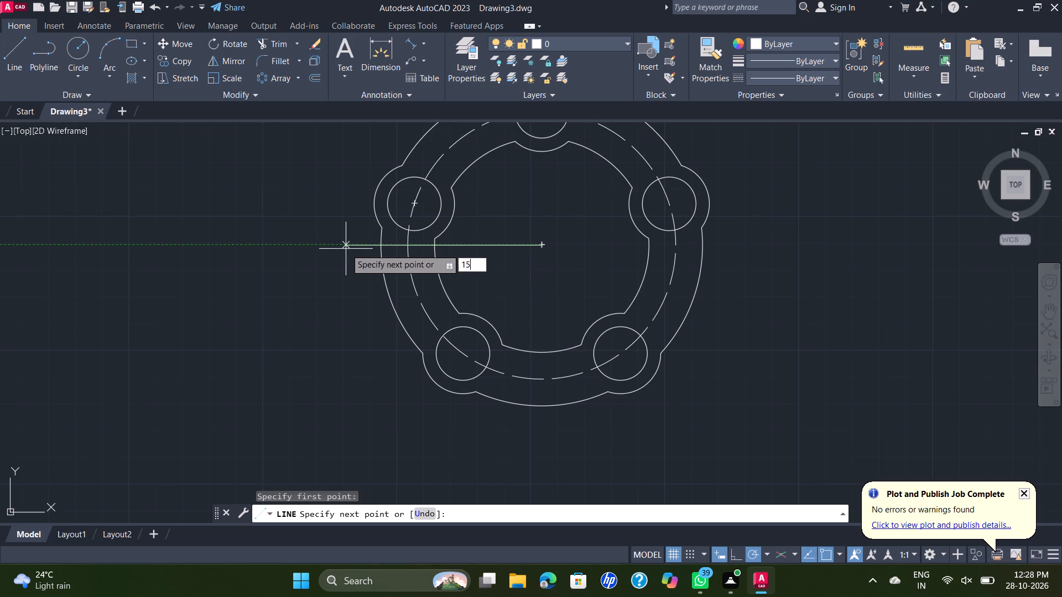
pyautogui.press('Return')
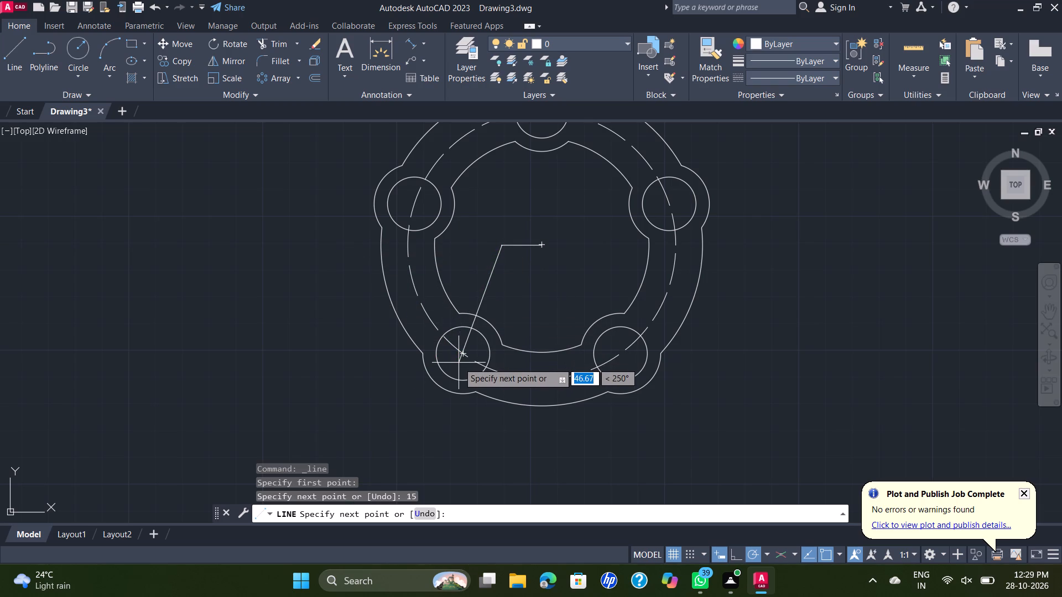
pyautogui.press('Escape')
# Draw a 120 mm vertical line straight down from the ring's centre.
pyautogui.press('space')
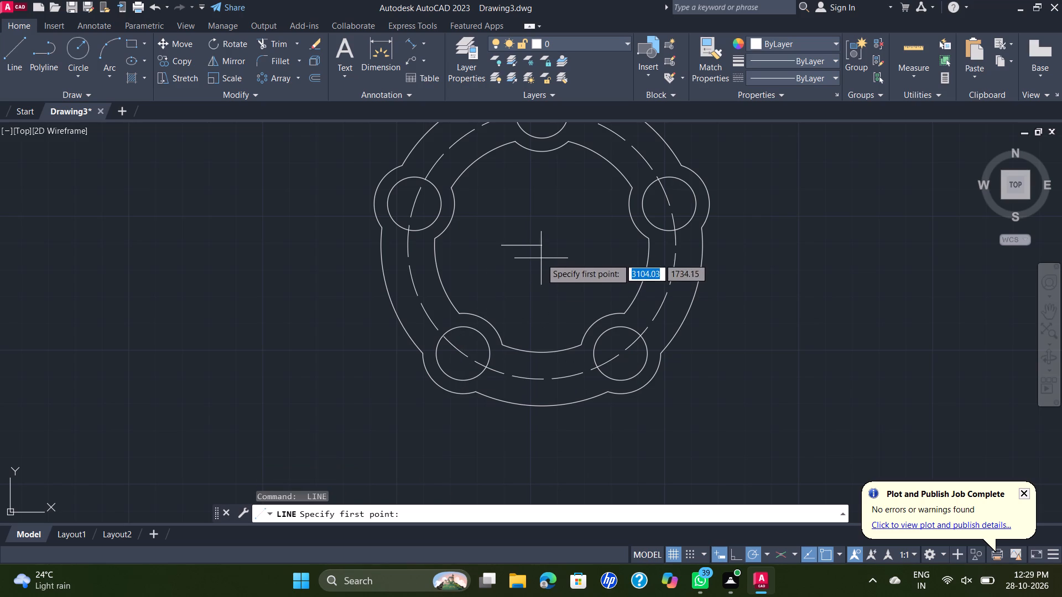
pyautogui.click(542, 247)
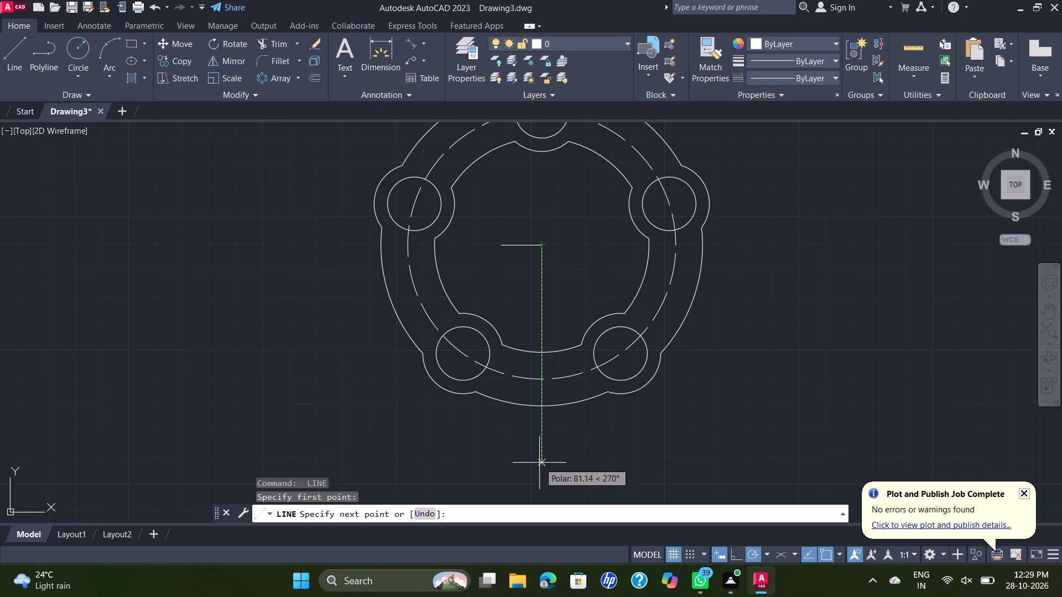
pyautogui.write('120')
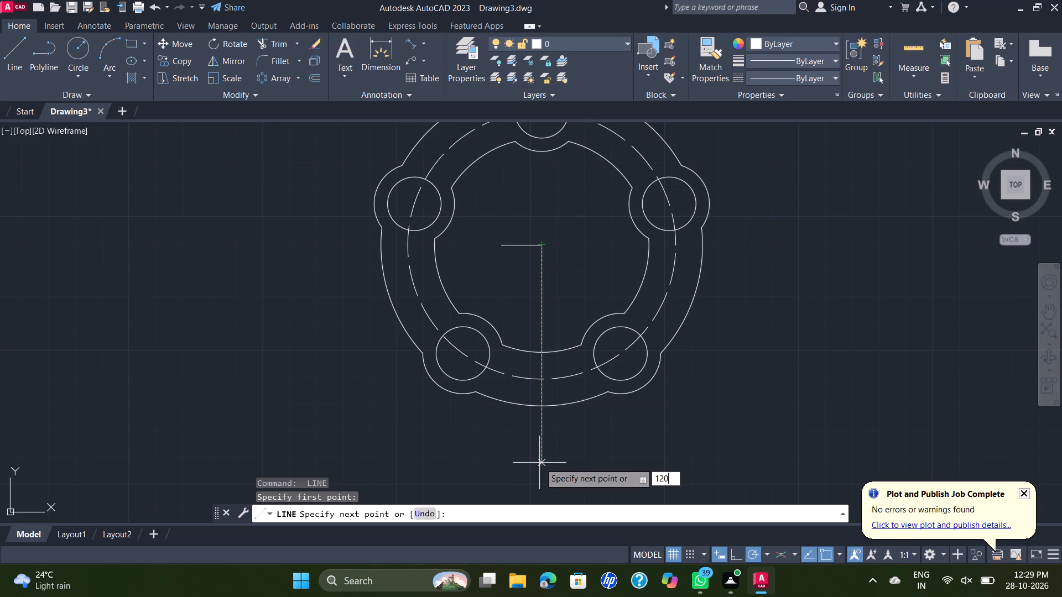
pyautogui.press('Return')
pyautogui.scroll(-1, 660, 441)
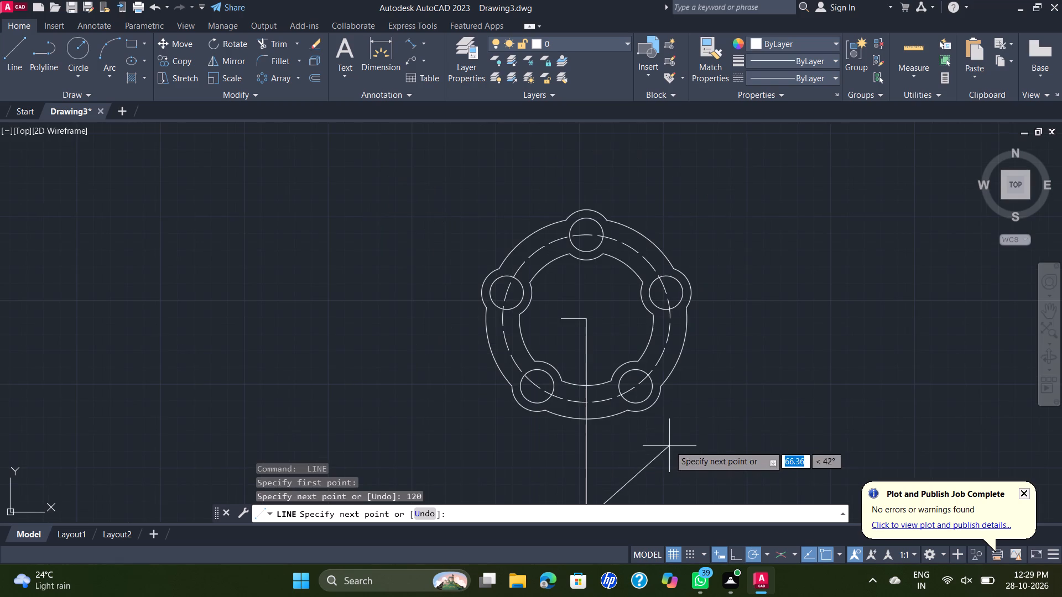
pyautogui.moveTo(651, 452); pyautogui.dragTo(633, 347, button='middle')
pyautogui.scroll(-1, 650, 452)
pyautogui.press('Escape')
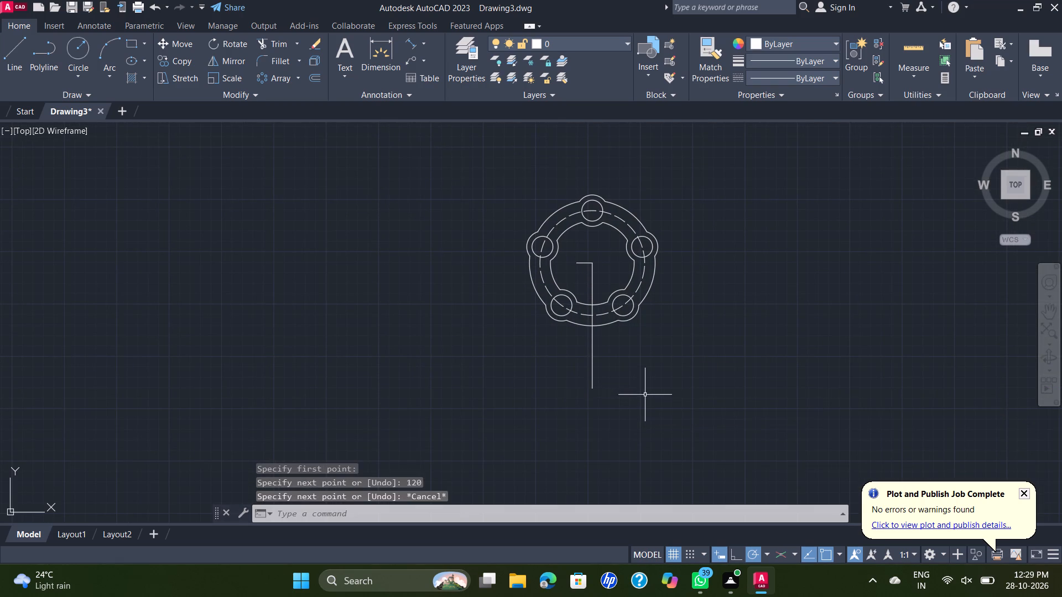
# Draw a line a little over 50 mm long at 330° from the lower end of the vertical line.
pyautogui.scroll(1, 598, 417)
pyautogui.scroll(1, 597, 369)
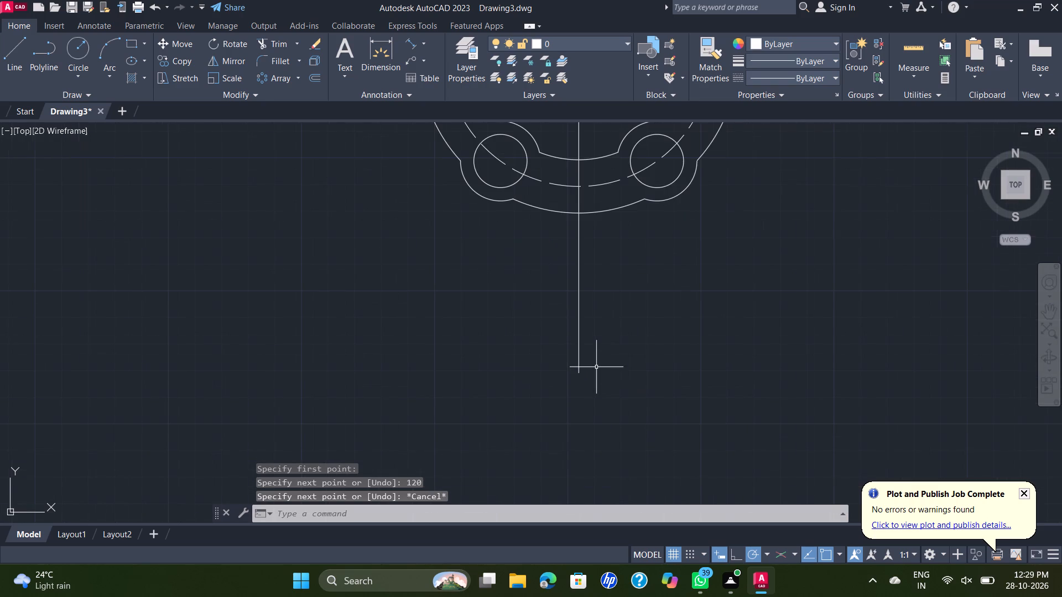
pyautogui.scroll(1, 616, 342)
pyautogui.moveTo(616, 342); pyautogui.dragTo(604, 374, button='middle')
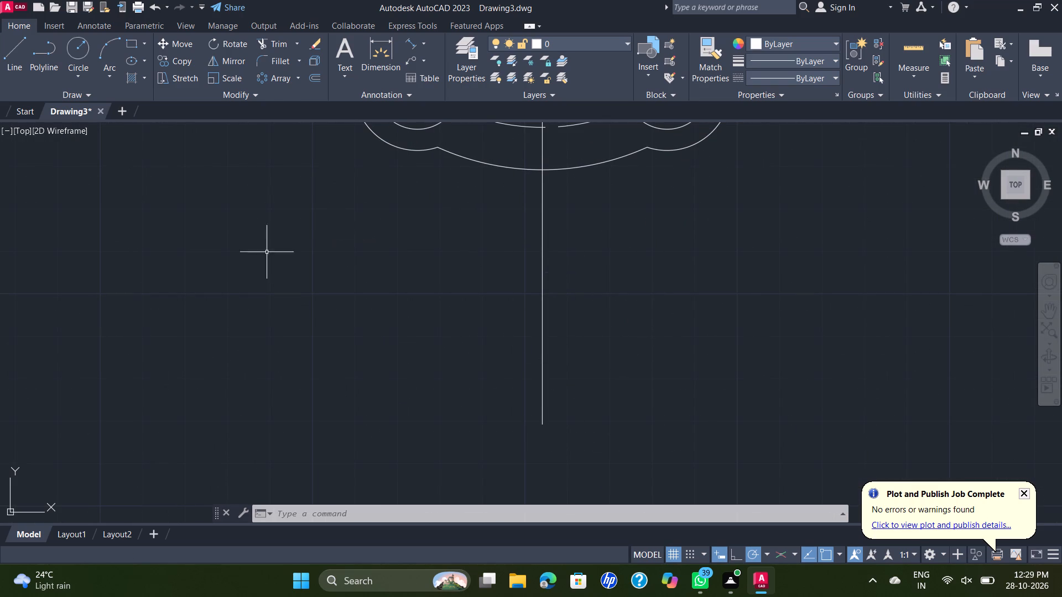
pyautogui.click(13, 53)
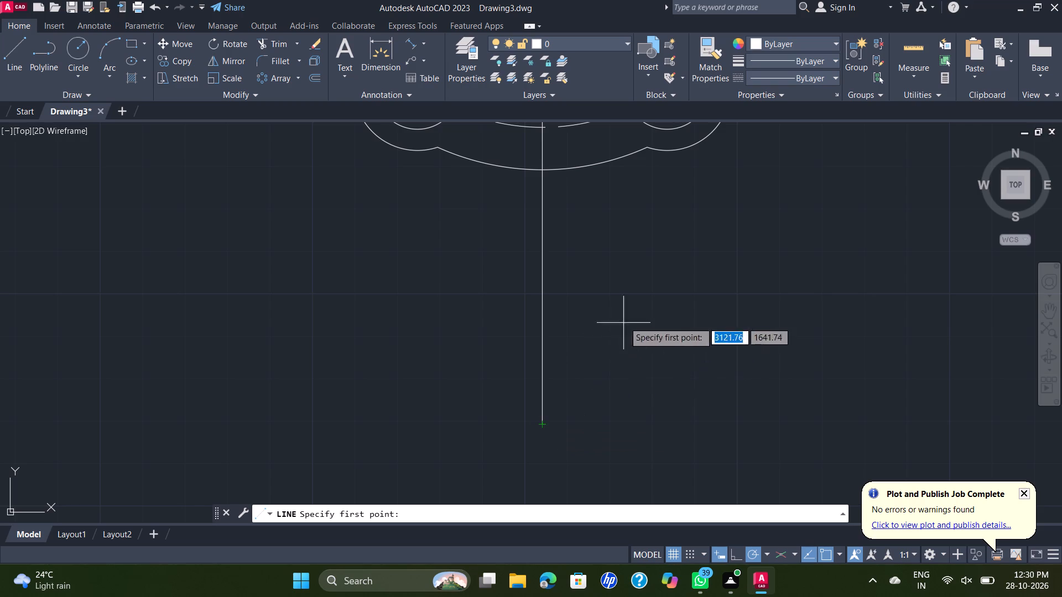
pyautogui.scroll(-1, 566, 410)
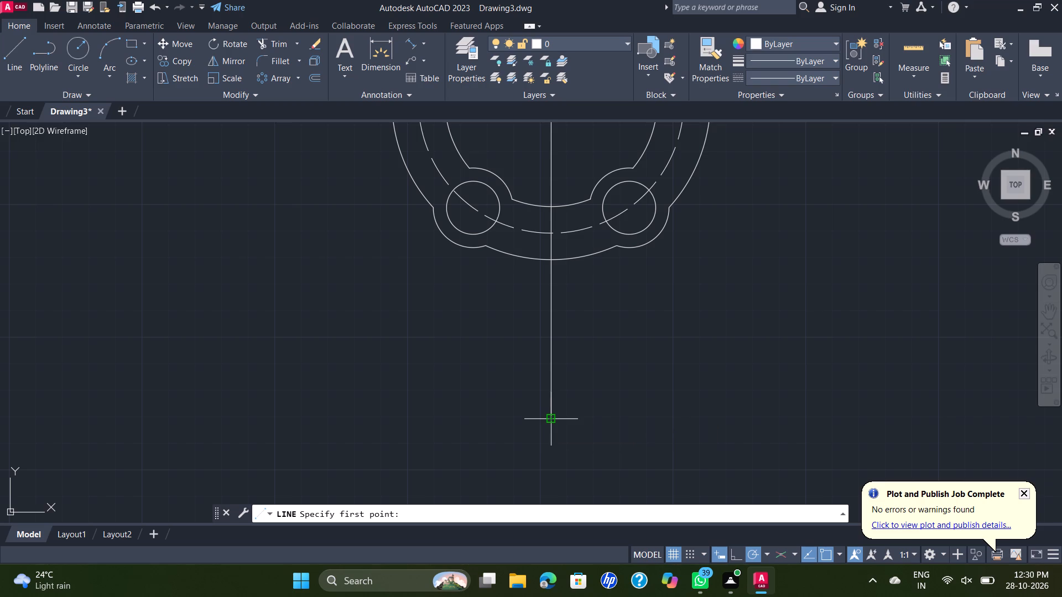
pyautogui.click(550, 420)
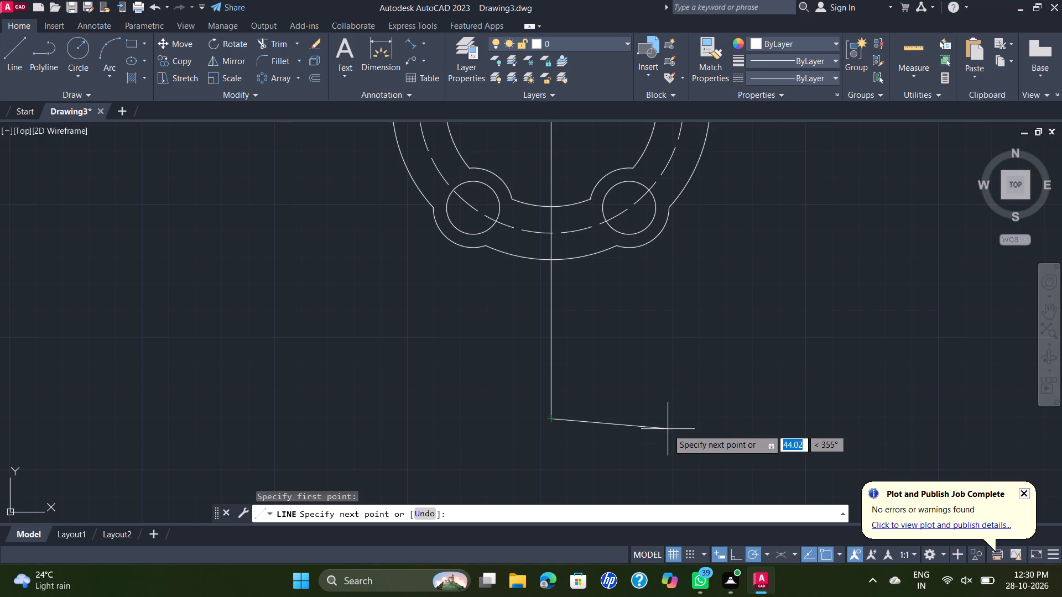
pyautogui.moveTo(665, 417); pyautogui.dragTo(682, 373, button='middle')
pyautogui.scroll(-1, 665, 416)
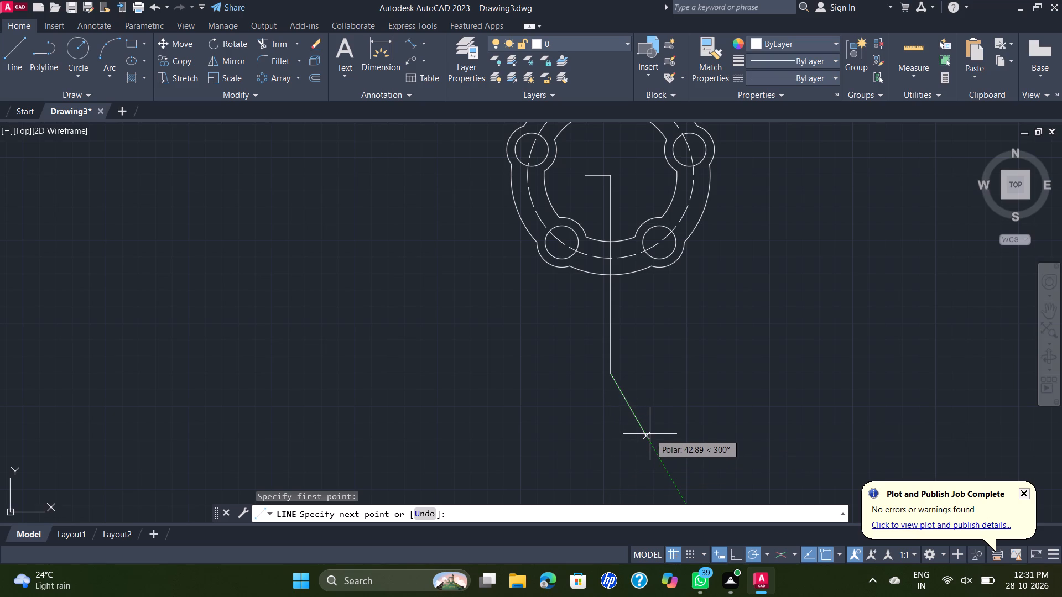
pyautogui.click(688, 421)
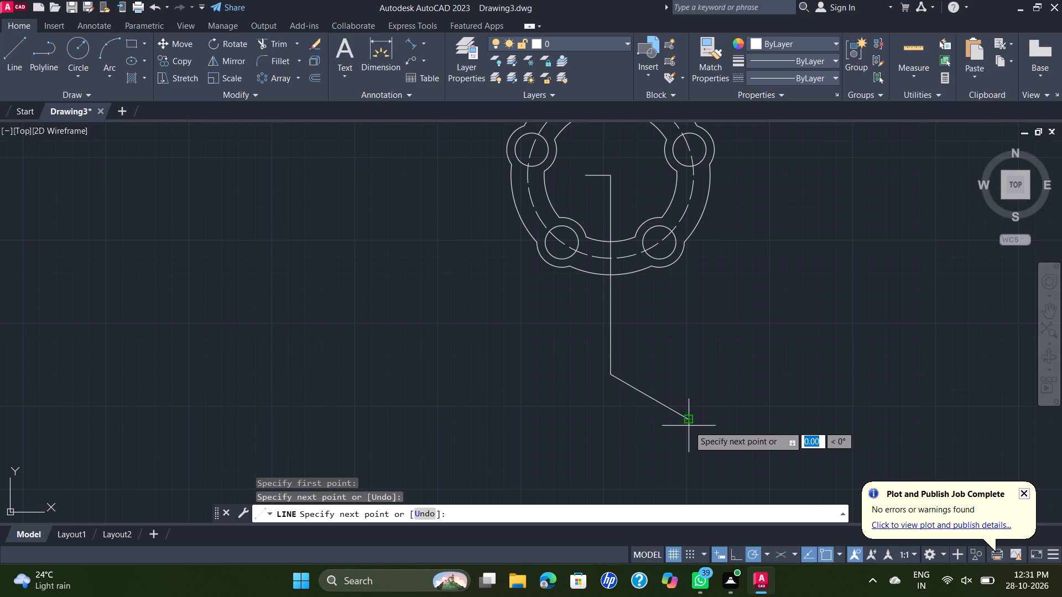
pyautogui.press('Escape')
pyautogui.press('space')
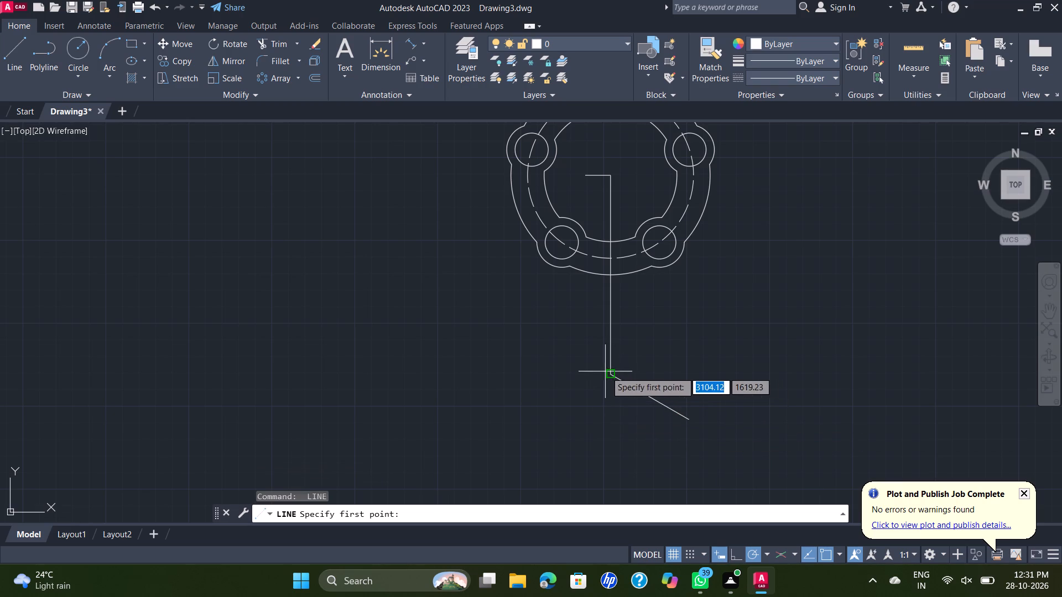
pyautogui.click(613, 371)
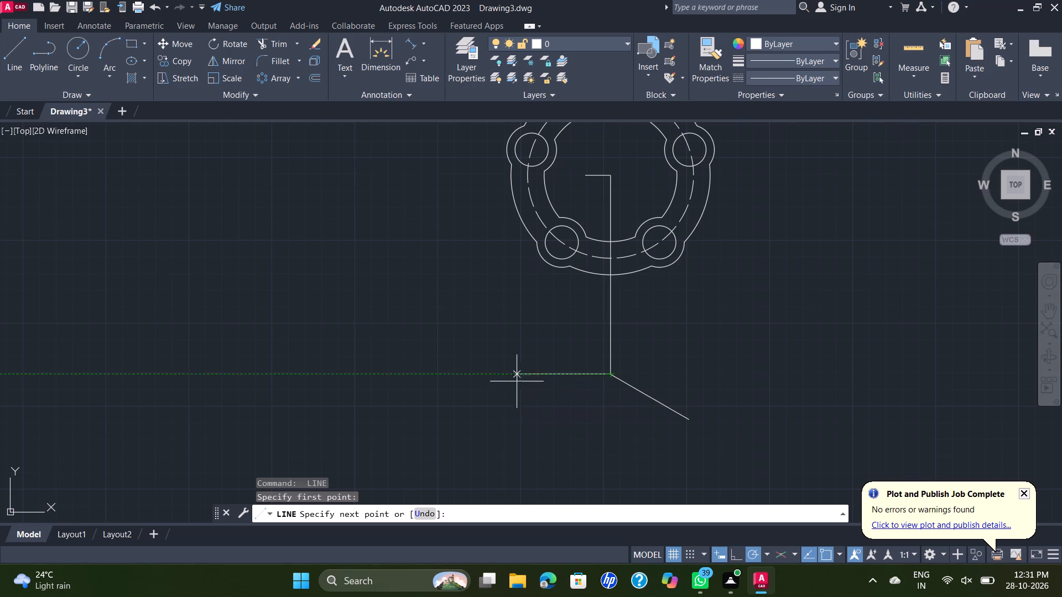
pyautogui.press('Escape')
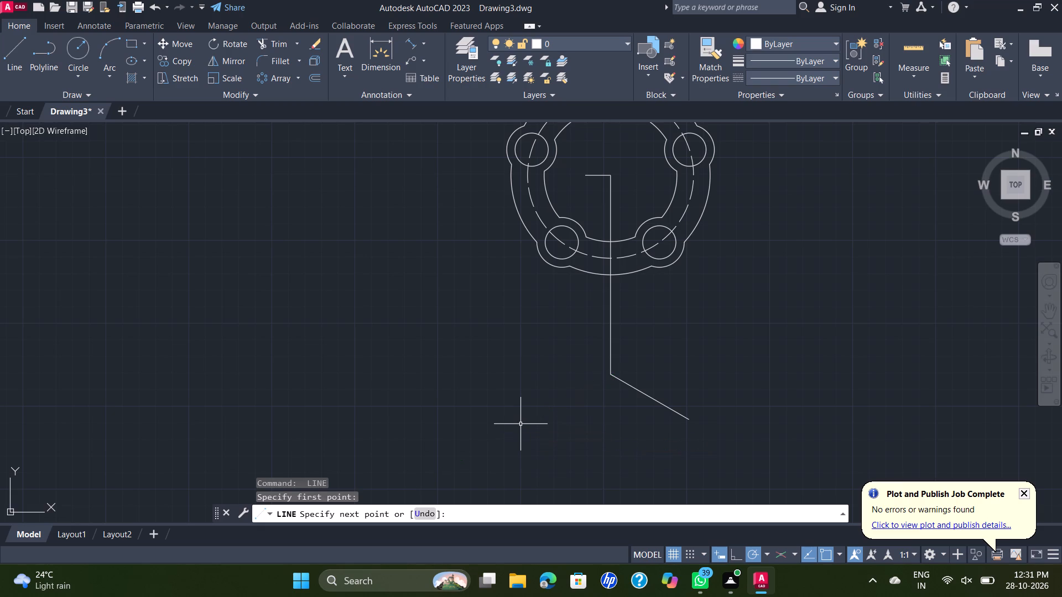
# Draw a line about 48 mm long at 210° from the lower end of the vertical line.
pyautogui.press('space')
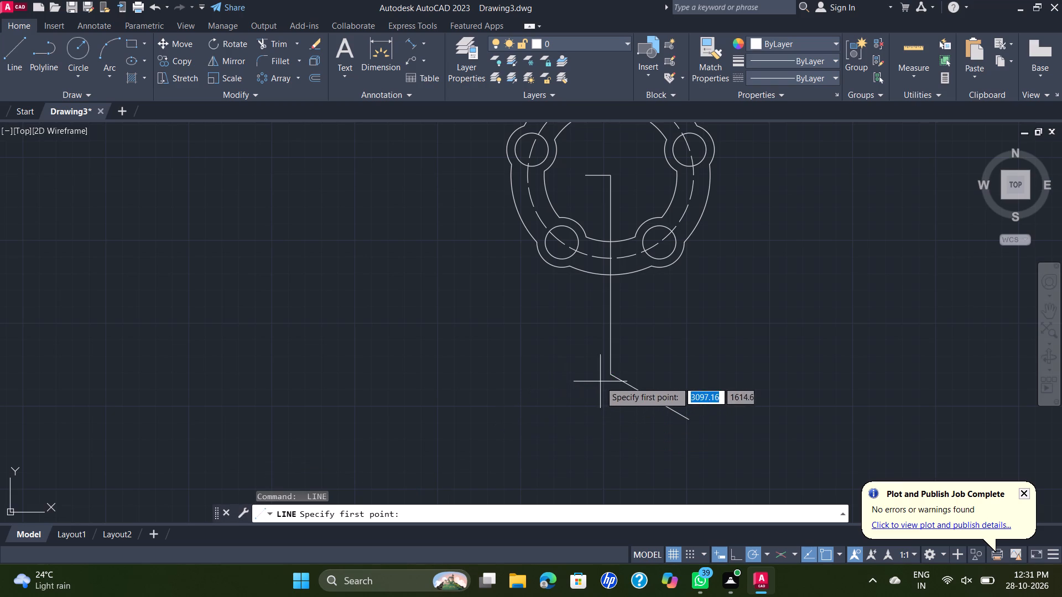
pyautogui.click(610, 373)
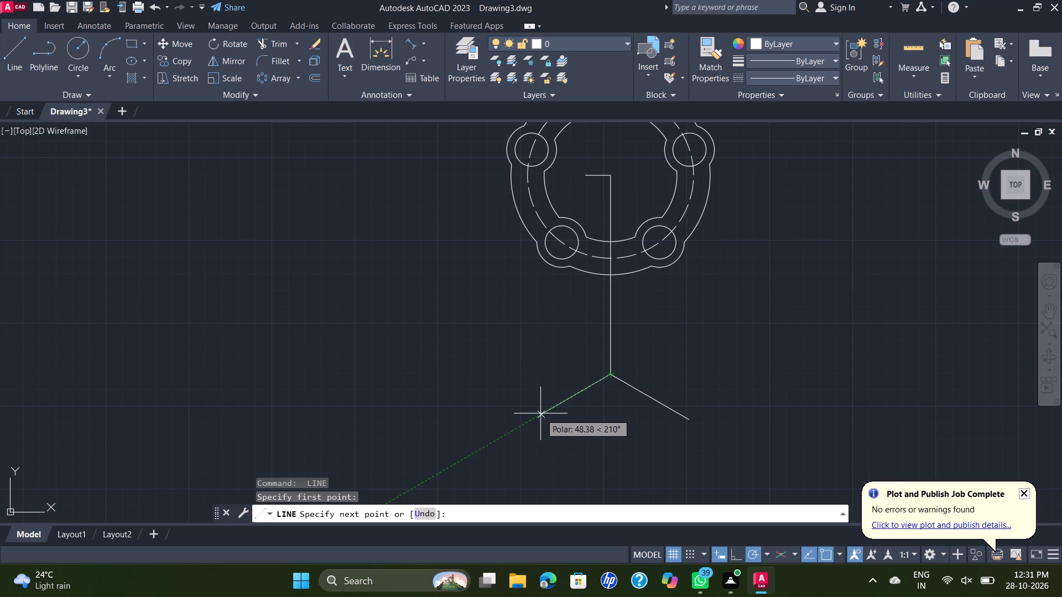
pyautogui.click(540, 413)
pyautogui.press('Escape')
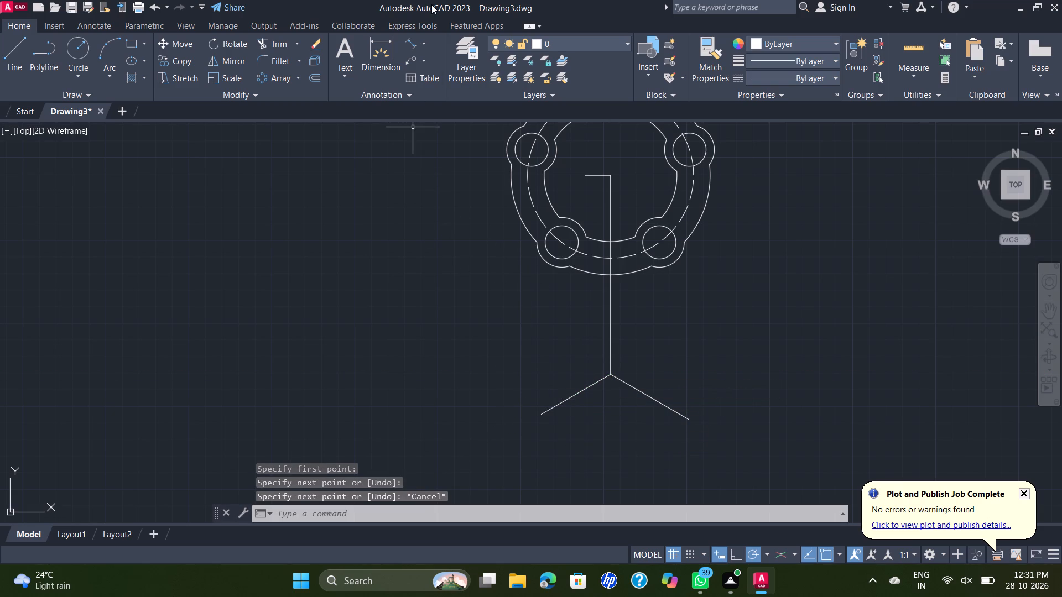
# Check the angle between the two slanted lines with an angular dimension preview, without placing it.
pyautogui.click(426, 41)
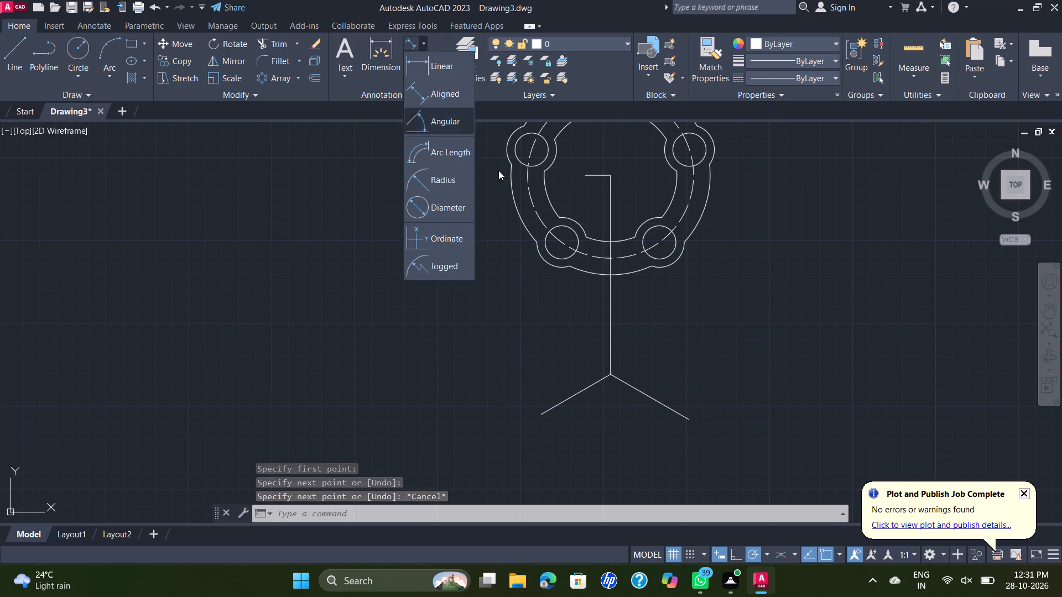
pyautogui.click(439, 118)
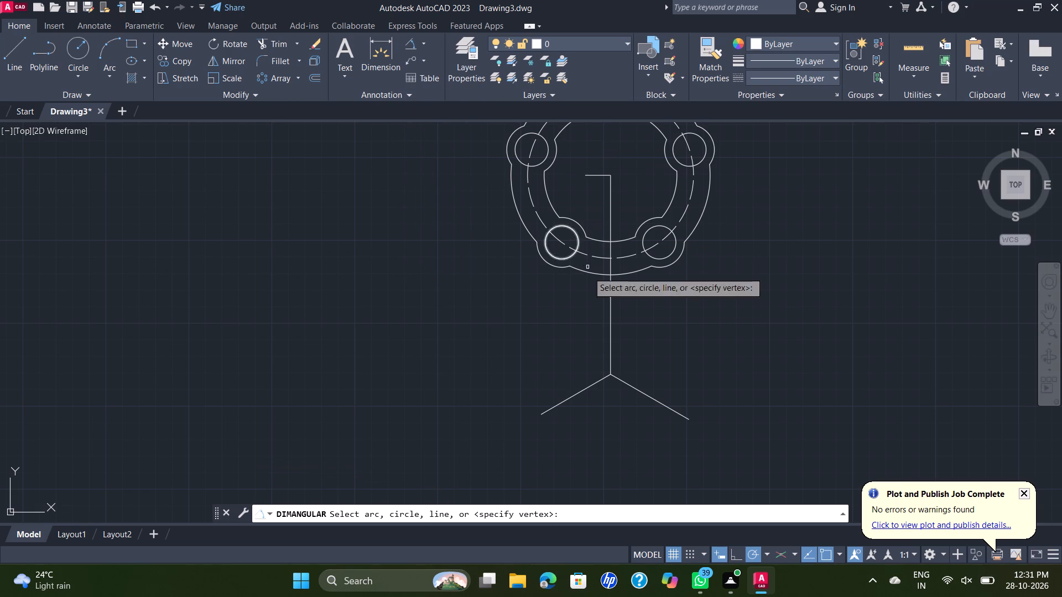
pyautogui.click(585, 386)
pyautogui.click(627, 384)
pyautogui.scroll(2, 613, 411)
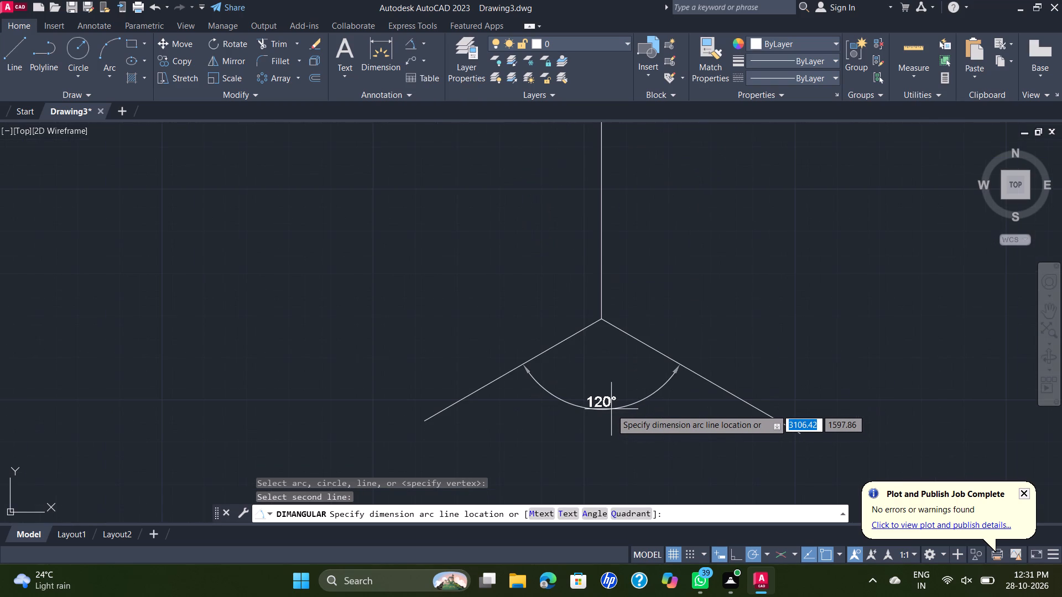
pyautogui.scroll(-1, 648, 366)
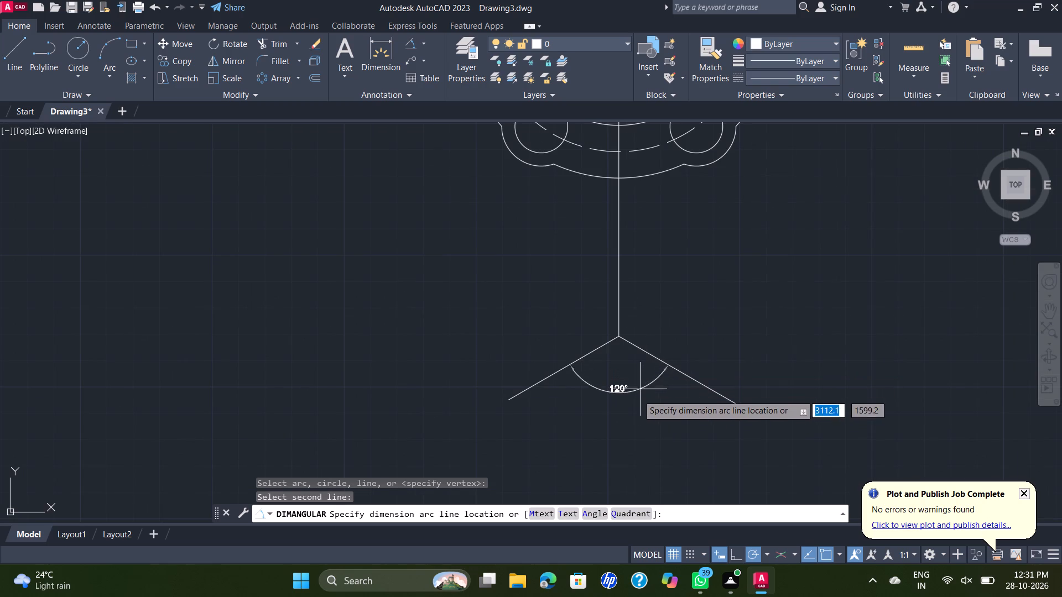
pyautogui.scroll(-1, 629, 397)
pyautogui.press('Escape')
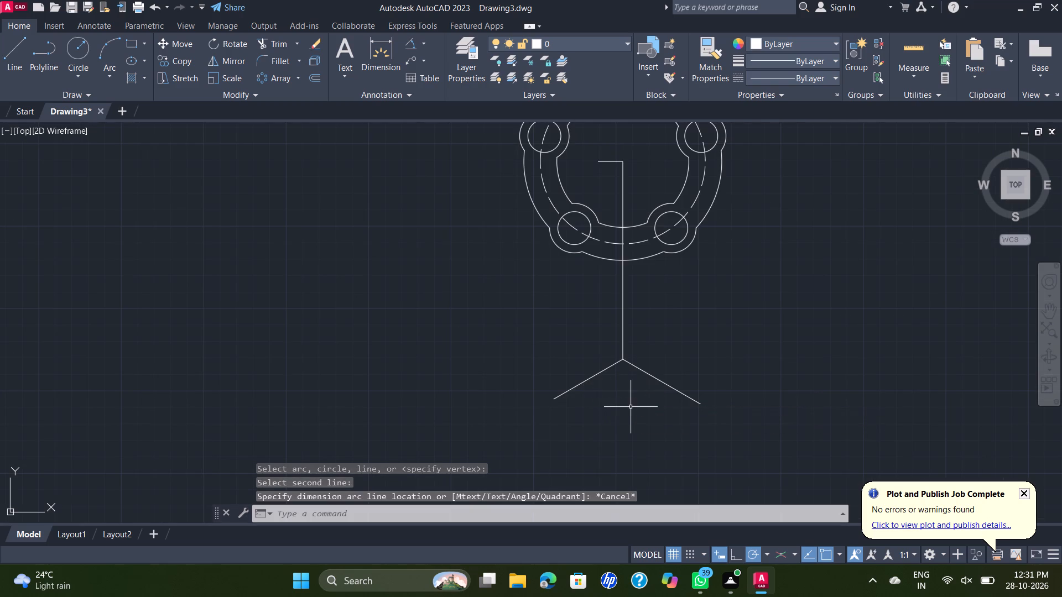
pyautogui.press('space')
pyautogui.press('Escape')
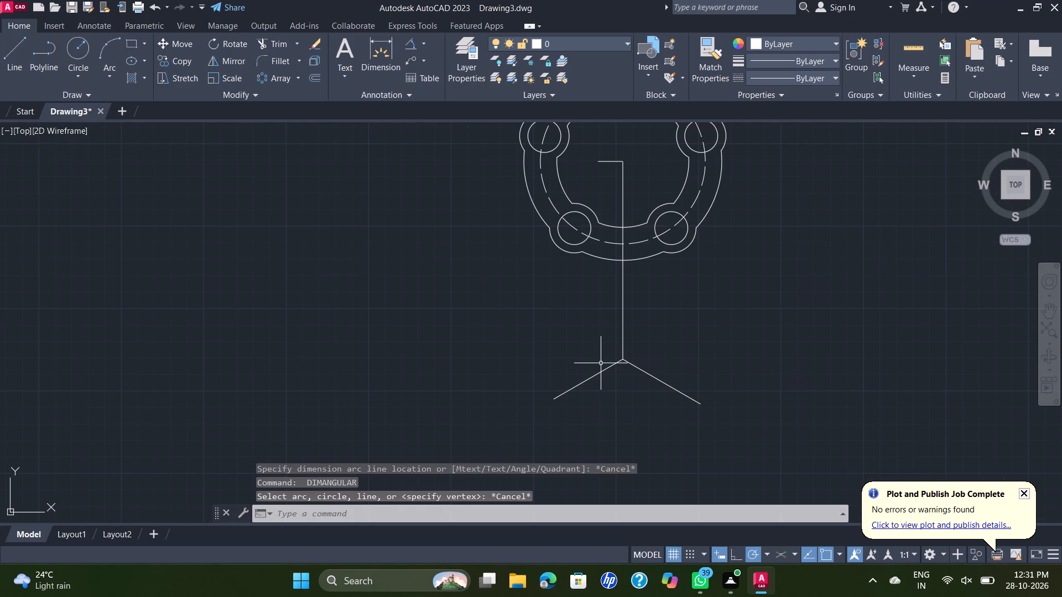
# Draw a line at 300° from the lower end of the vertical line, between the two slanted lines.
pyautogui.press('l')
pyautogui.press('Return')
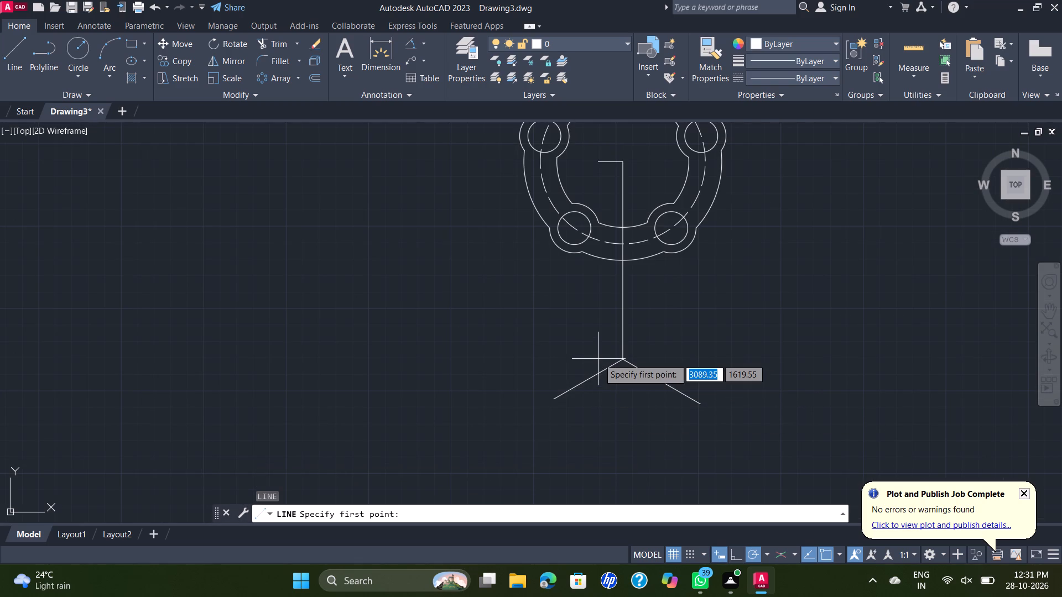
pyautogui.click(622, 360)
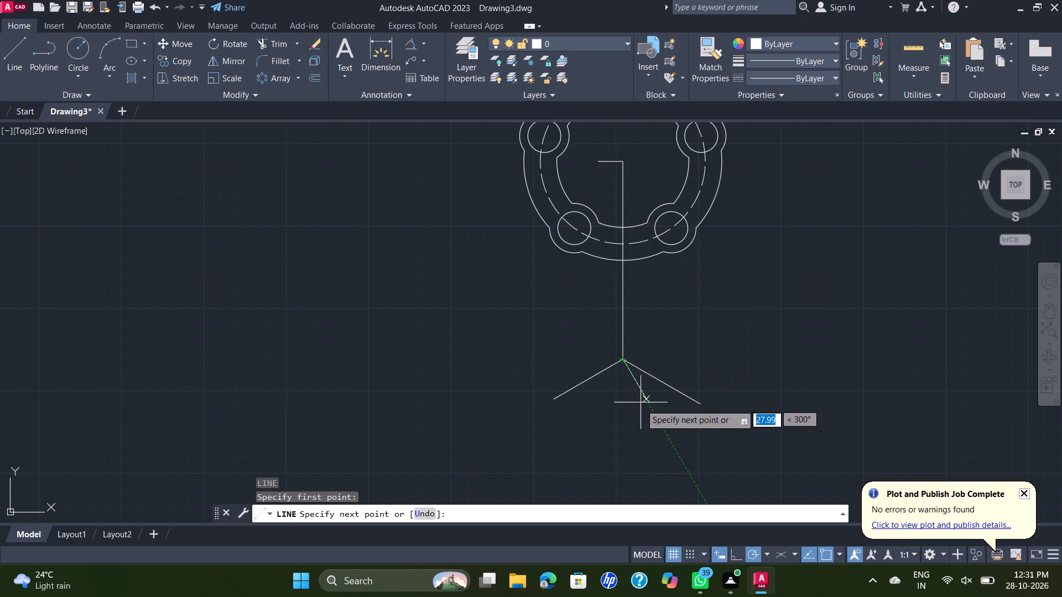
pyautogui.click(664, 423)
pyautogui.press('Escape')
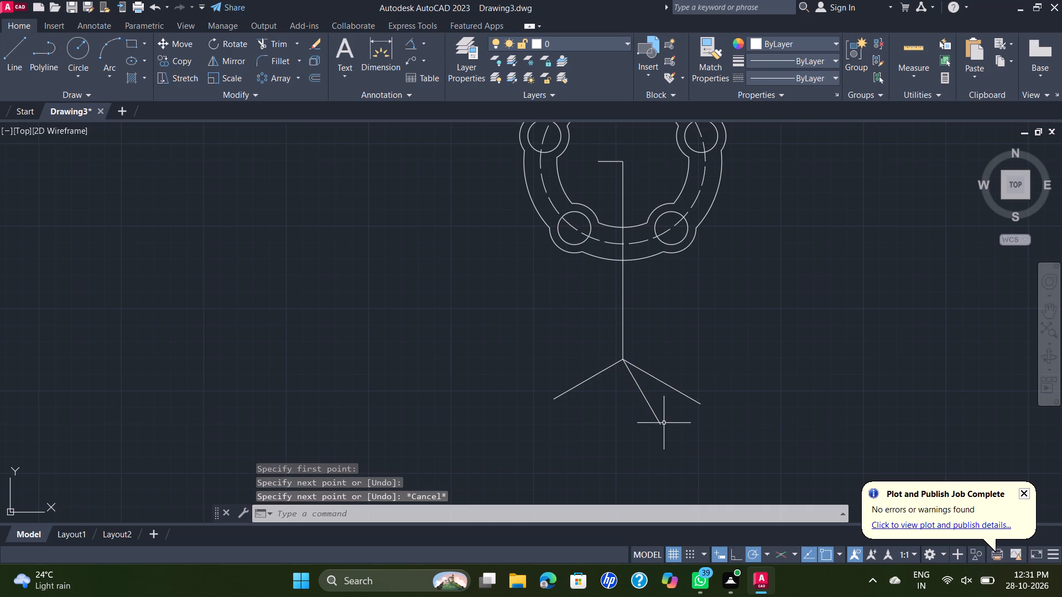
# Draw a line at about 240° from the lower end of the vertical line, opposite the 300° line.
pyautogui.press('space')
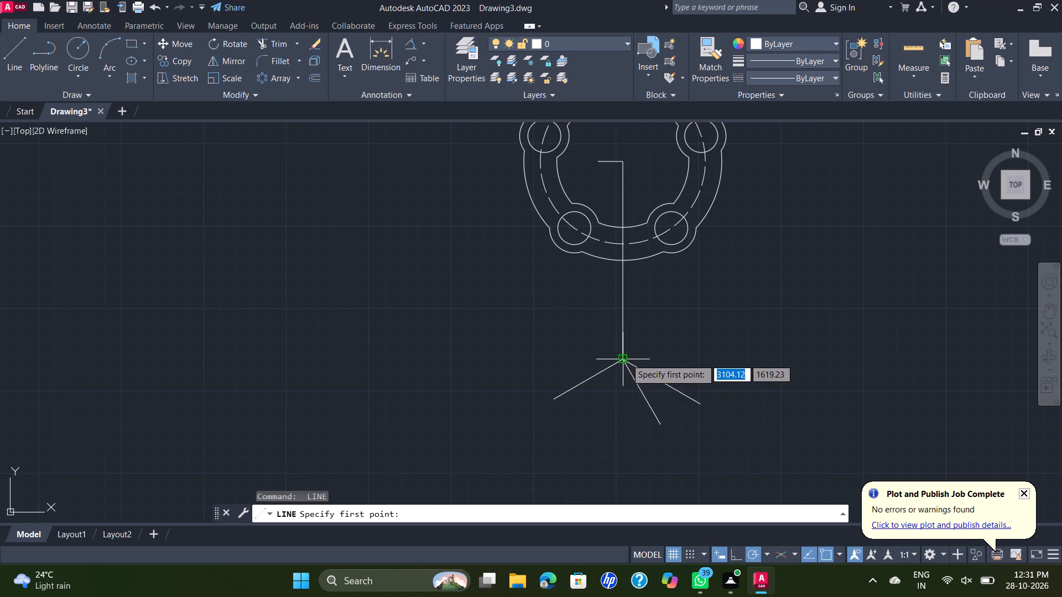
pyautogui.click(626, 359)
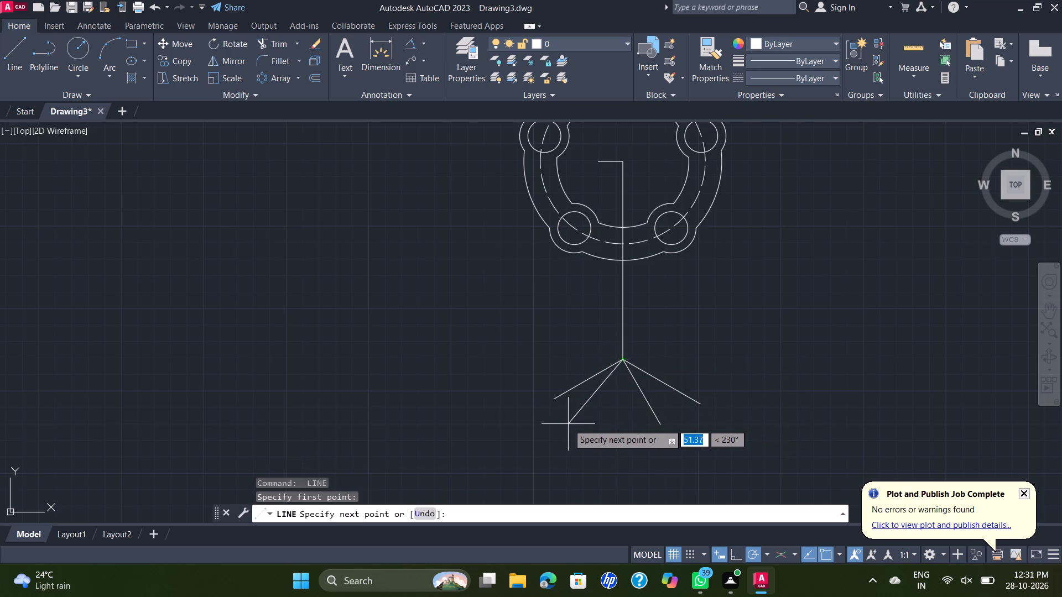
pyautogui.click(590, 426)
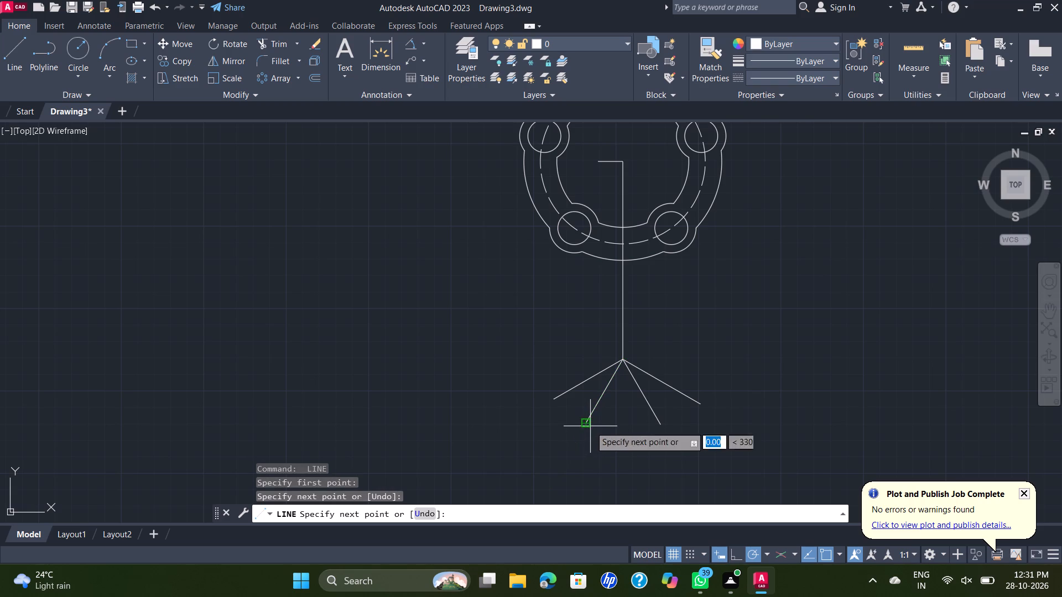
pyautogui.press('Escape')
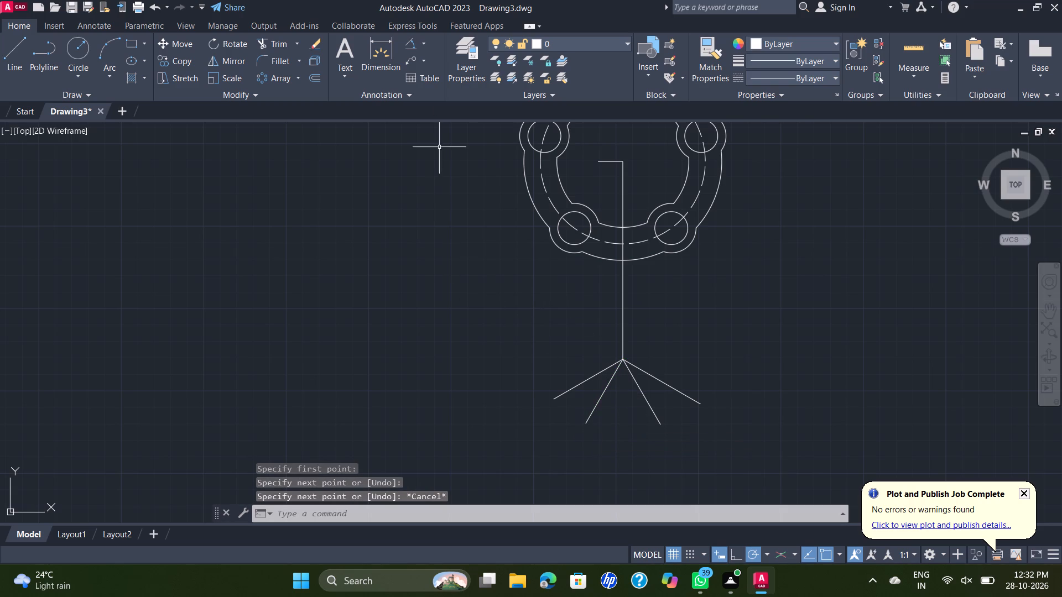
# Check the angle between the two inner slanted lines with an angular dimension preview, without placing it.
pyautogui.click(410, 41)
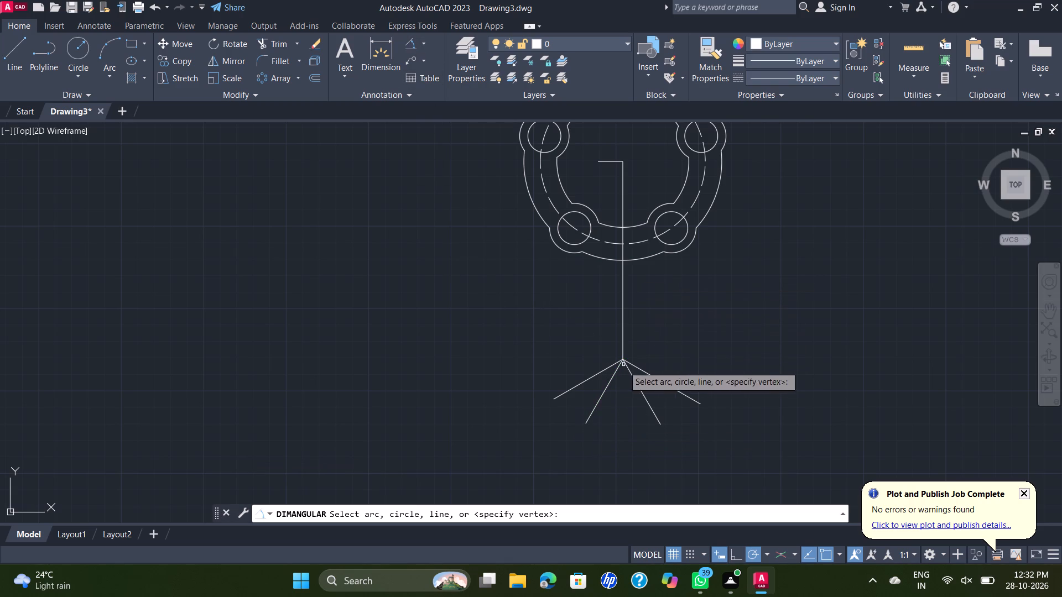
pyautogui.click(607, 385)
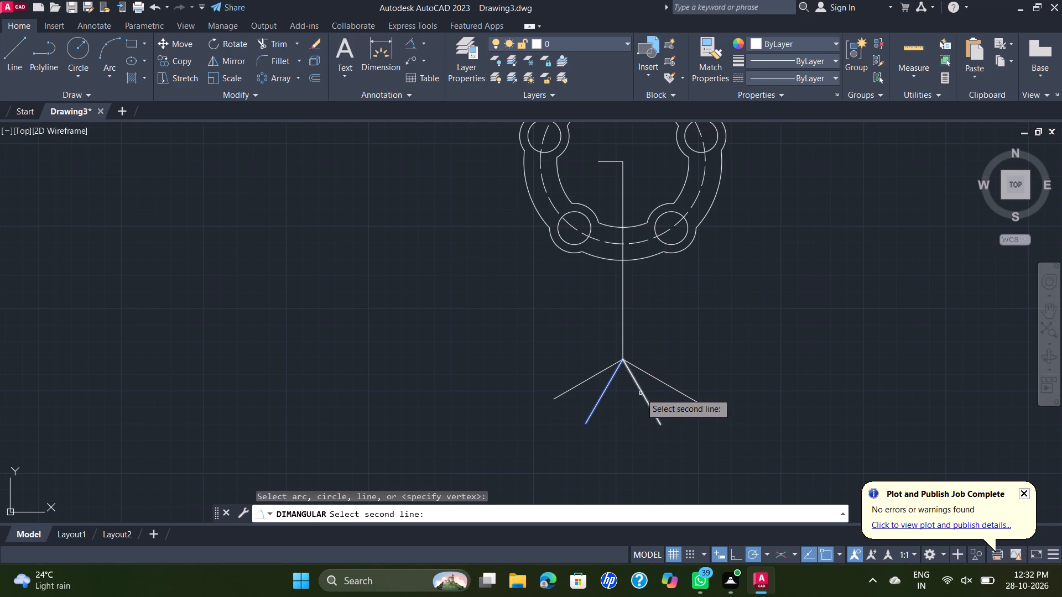
pyautogui.click(641, 394)
pyautogui.scroll(3, 636, 412)
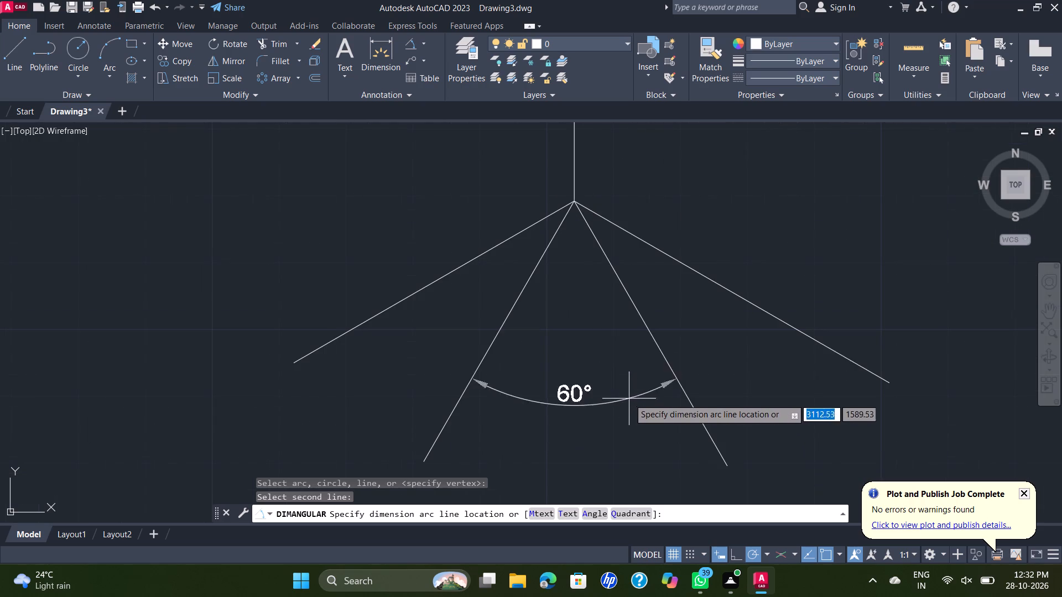
pyautogui.press('Escape')
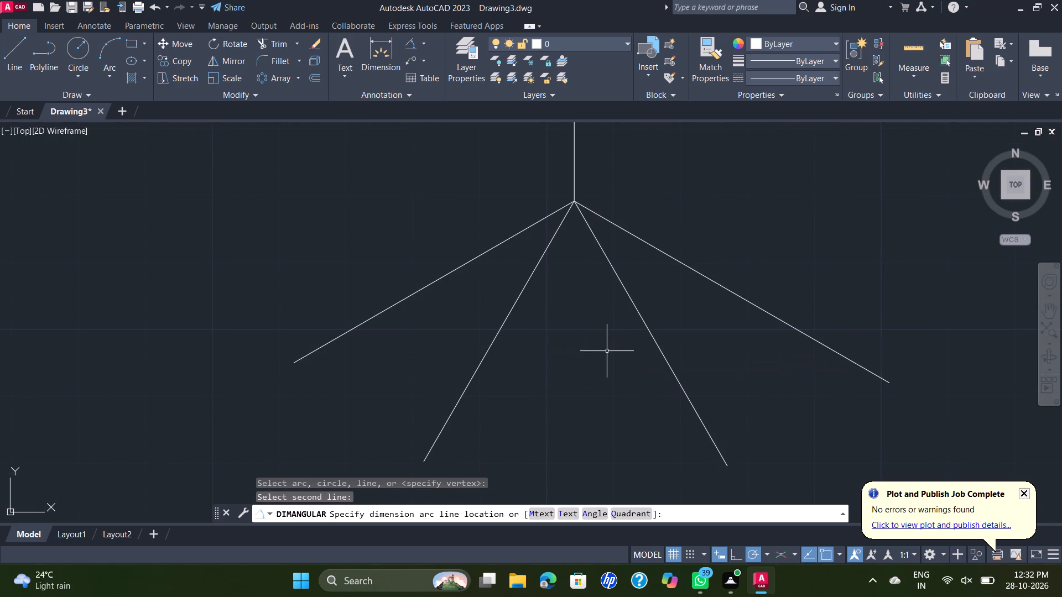
# Delete the two outer slanted lines at 210° and 330°, keeping the inner pair below the vertical line.
pyautogui.click(489, 249)
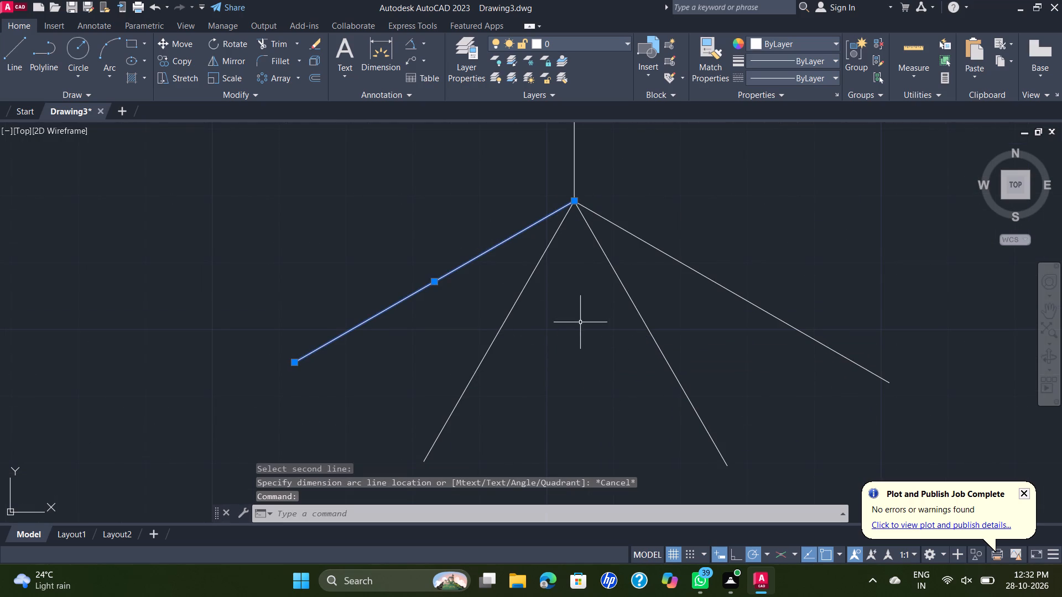
pyautogui.press('Delete')
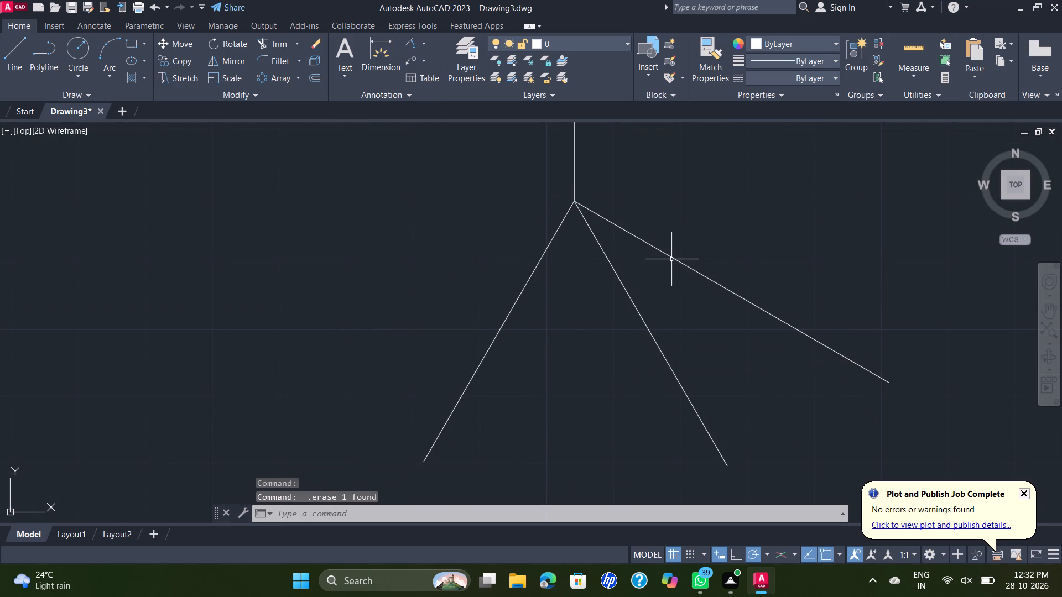
pyautogui.click(671, 259)
pyautogui.press('Delete')
pyautogui.scroll(-4, 675, 261)
pyautogui.moveTo(681, 270); pyautogui.dragTo(642, 301, button='middle')
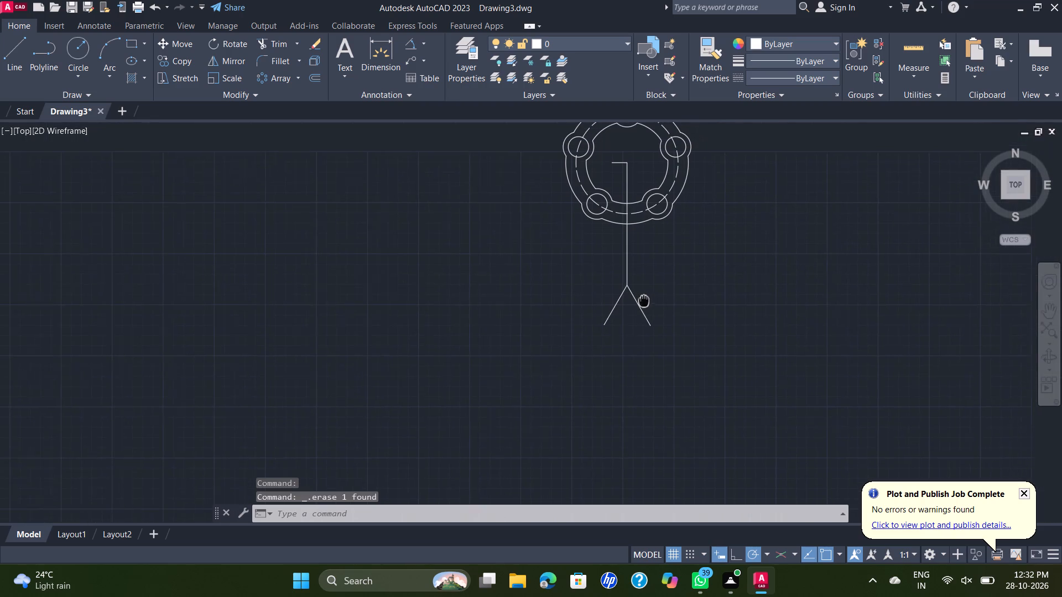
pyautogui.moveTo(642, 301); pyautogui.dragTo(644, 302, button='middle')
pyautogui.scroll(1, 642, 286)
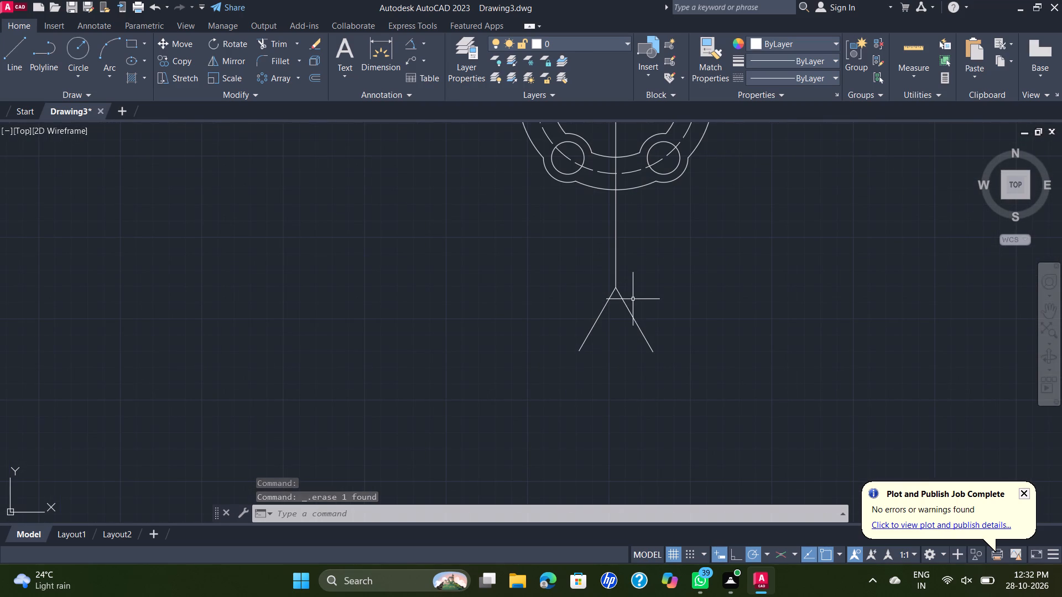
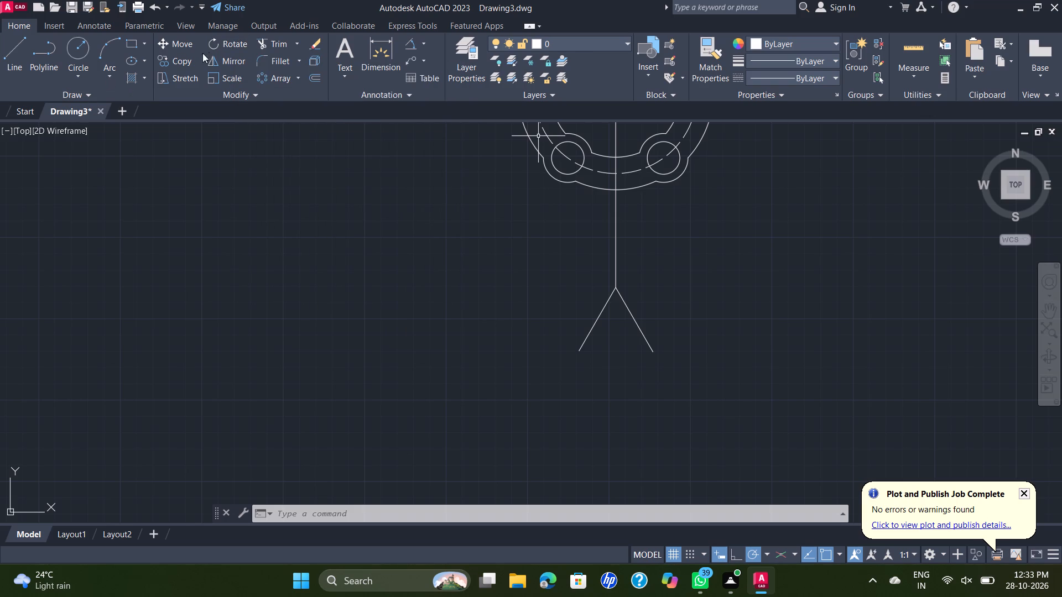
# Draw a circle of radius 45 mm in the empty area beside the vertical line.
pyautogui.click(86, 55)
pyautogui.click(280, 259)
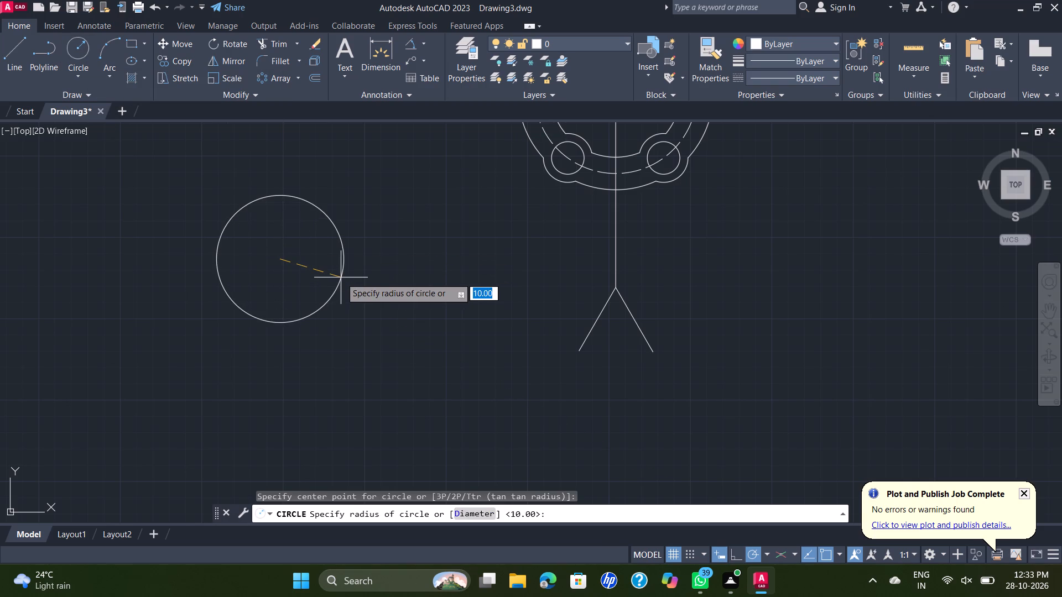
pyautogui.write('45')
pyautogui.press('Return')
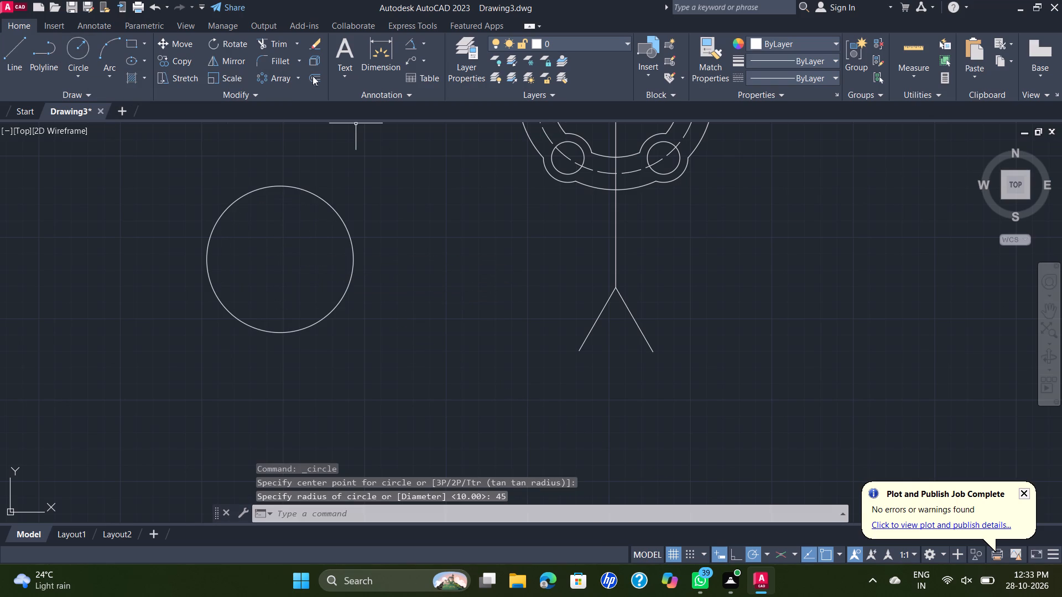
# Change the linetype of the 45 mm radius circle to the dashed ACAD_ISO linetype.
pyautogui.click(304, 187)
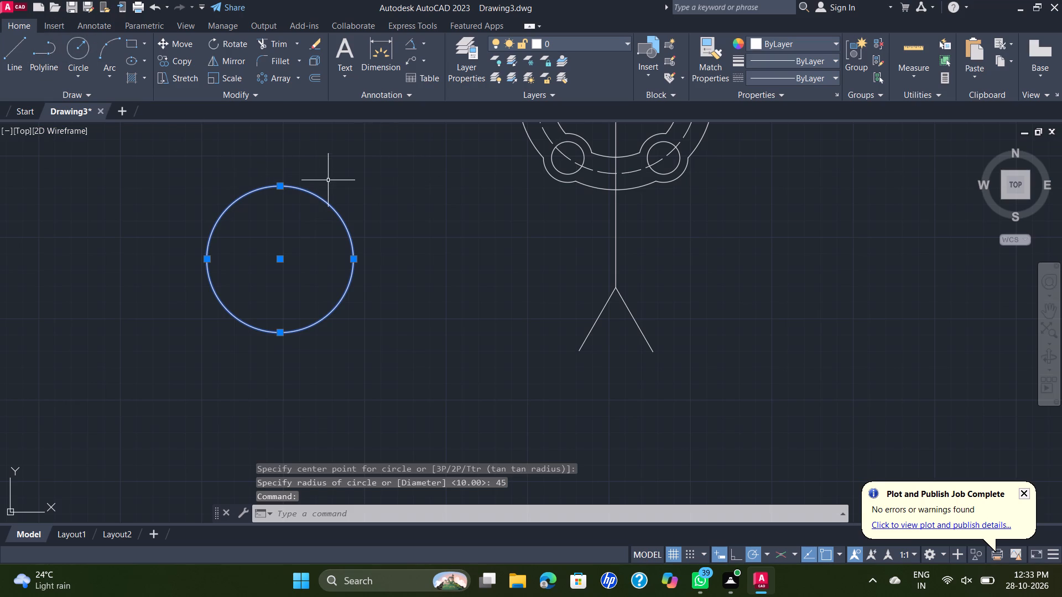
pyautogui.doubleClick(329, 206)
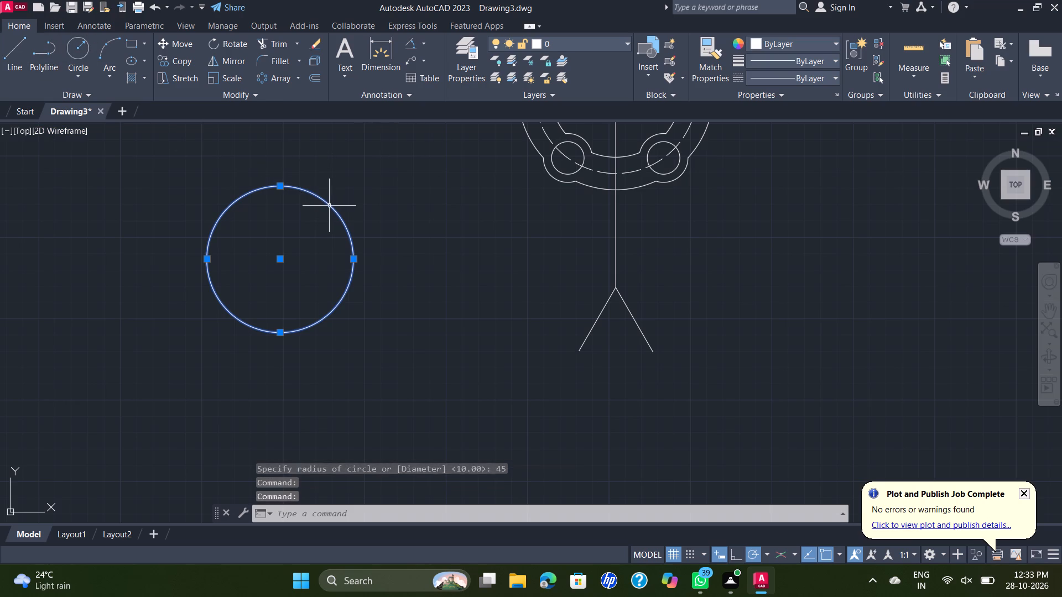
pyautogui.click(498, 102)
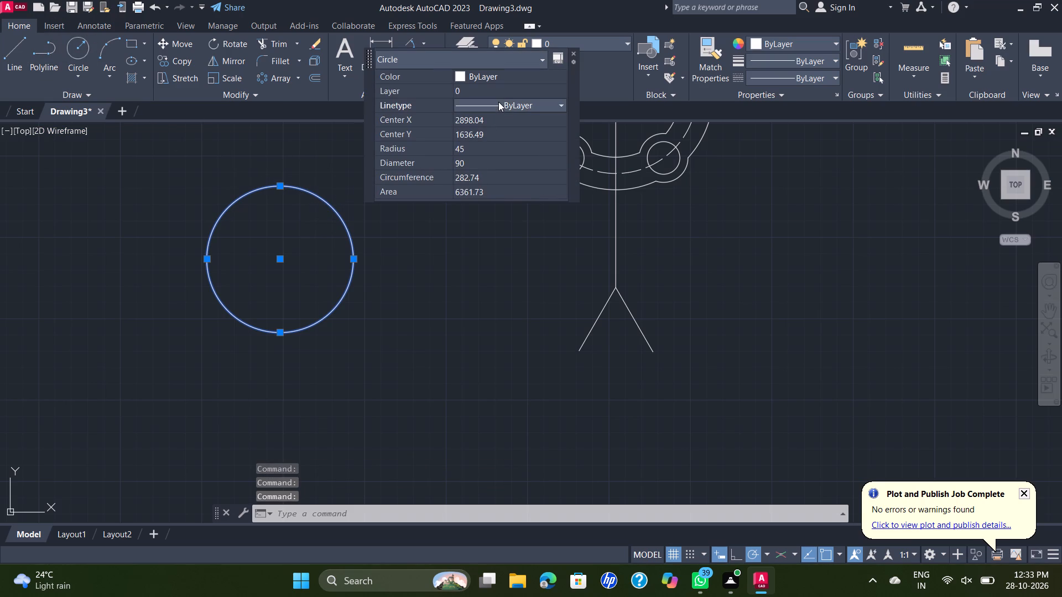
pyautogui.click(498, 104)
pyautogui.click(512, 140)
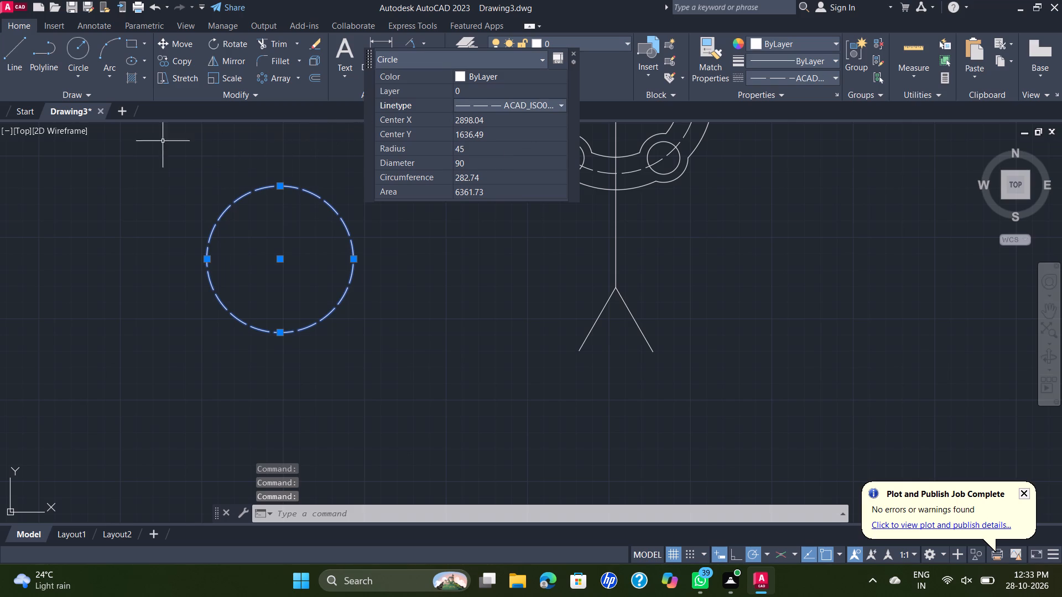
pyautogui.doubleClick(276, 128)
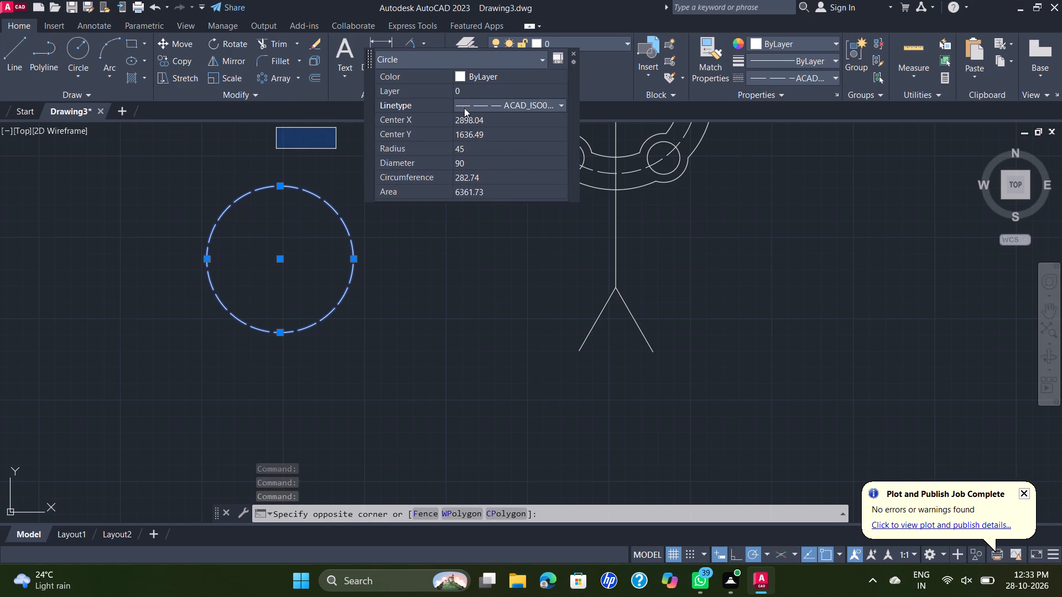
pyautogui.press('Escape')
pyautogui.press('Escape')
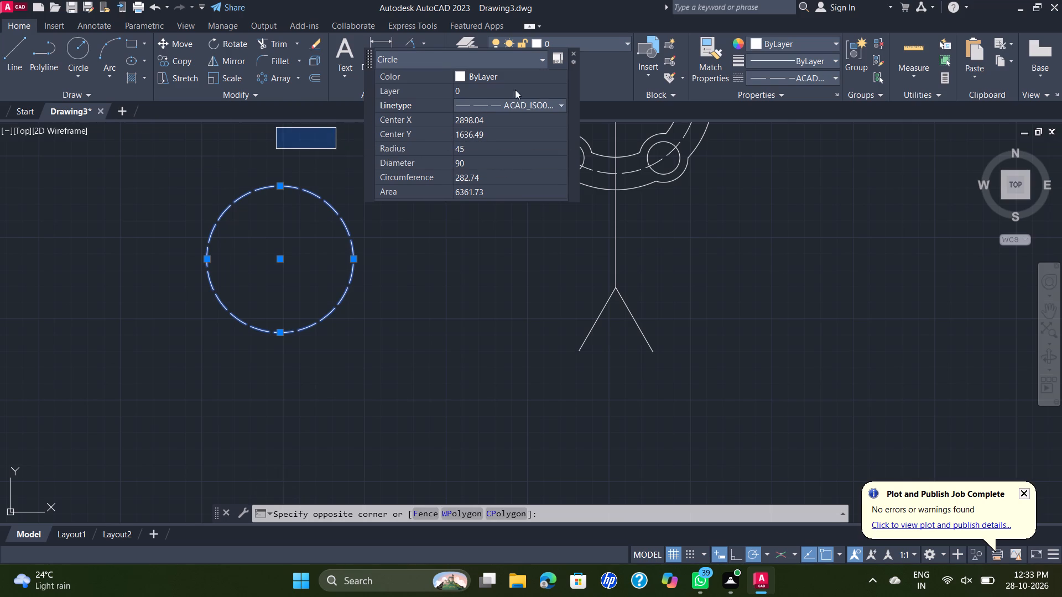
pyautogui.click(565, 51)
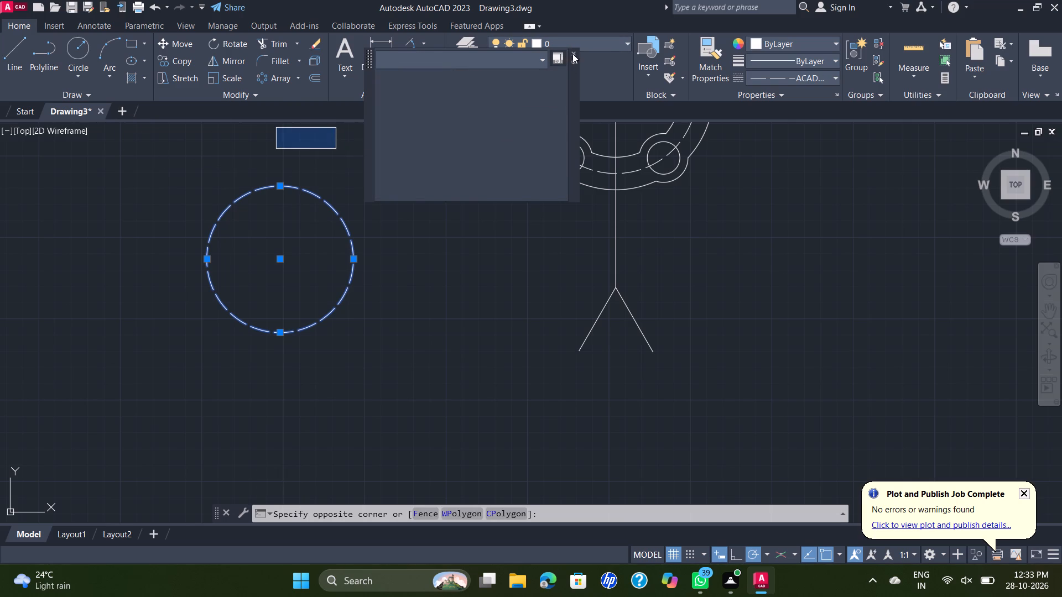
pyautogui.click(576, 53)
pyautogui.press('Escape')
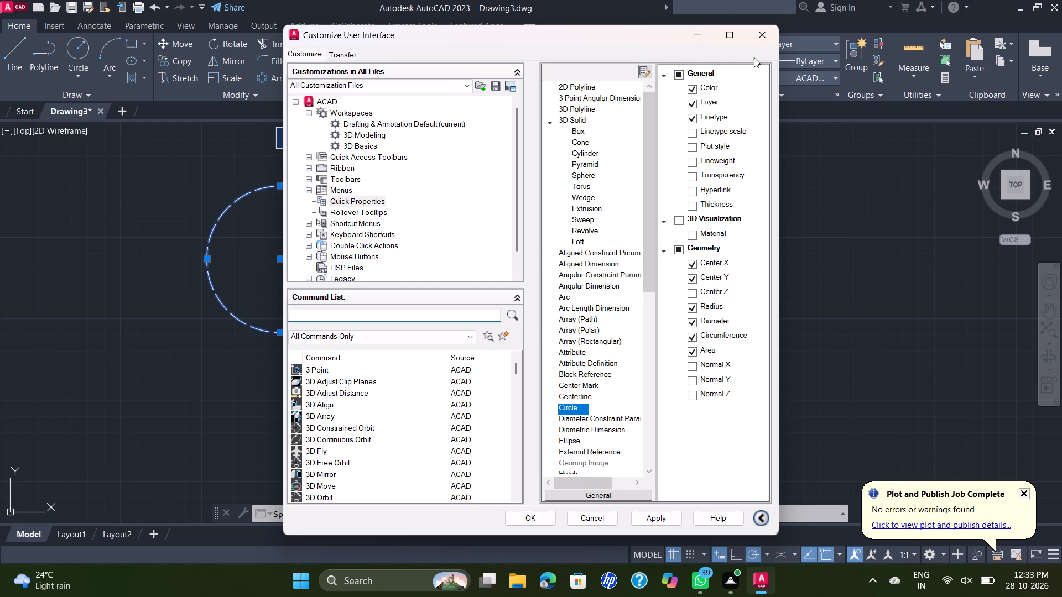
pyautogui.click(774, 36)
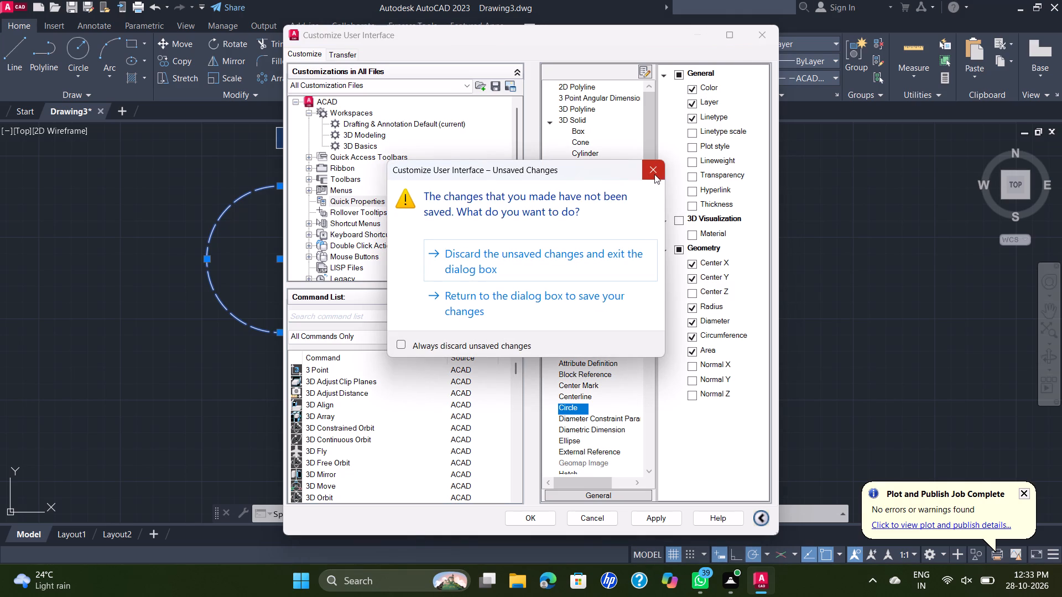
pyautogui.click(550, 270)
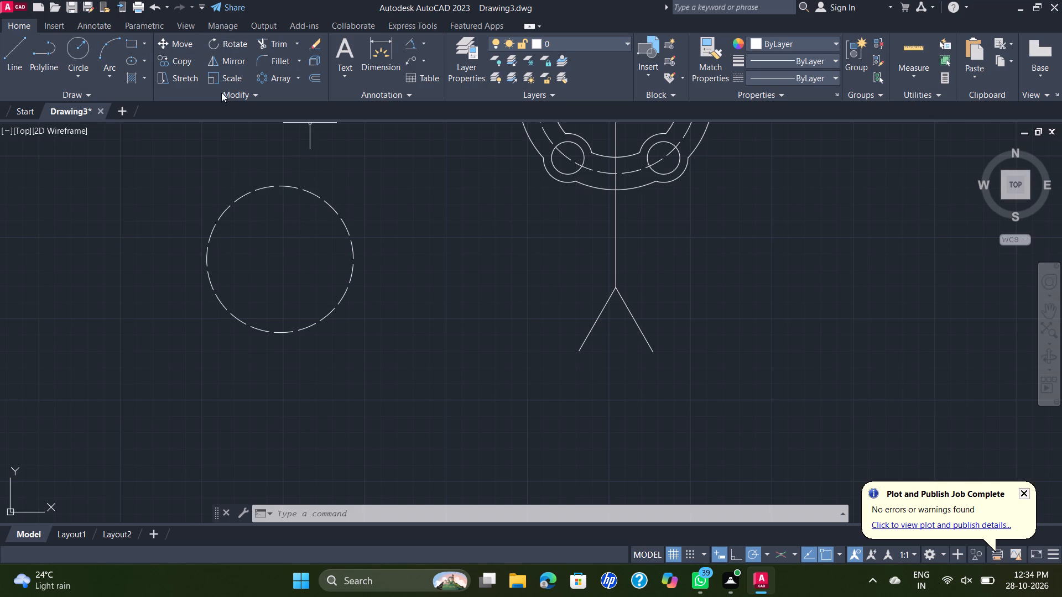
# Move the dashed circle by its top quadrant point onto the lower end of the vertical line.
pyautogui.click(180, 41)
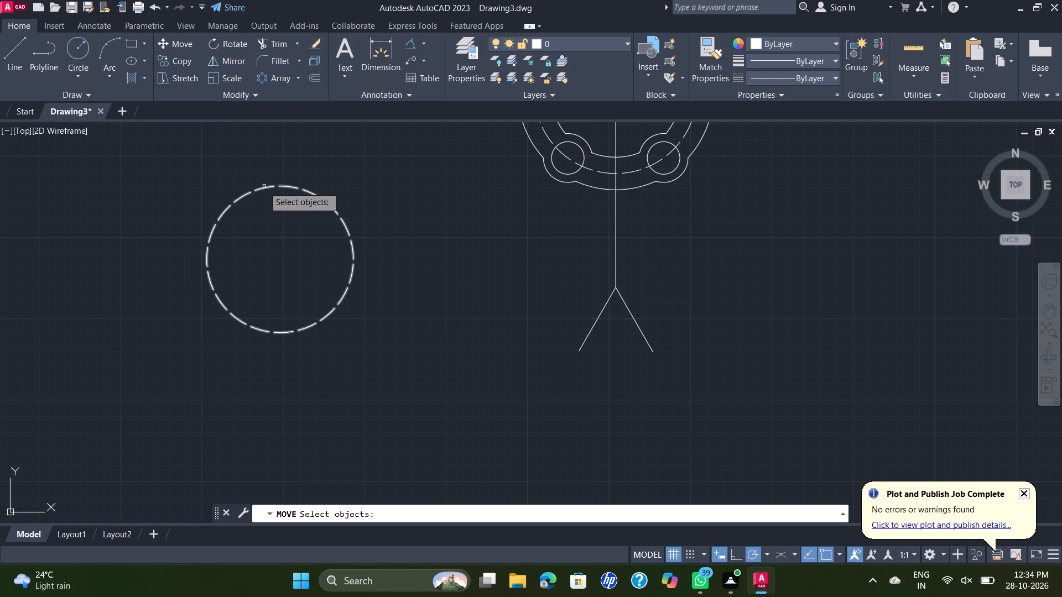
pyautogui.click(264, 186)
pyautogui.rightClick(283, 180)
pyautogui.click(280, 185)
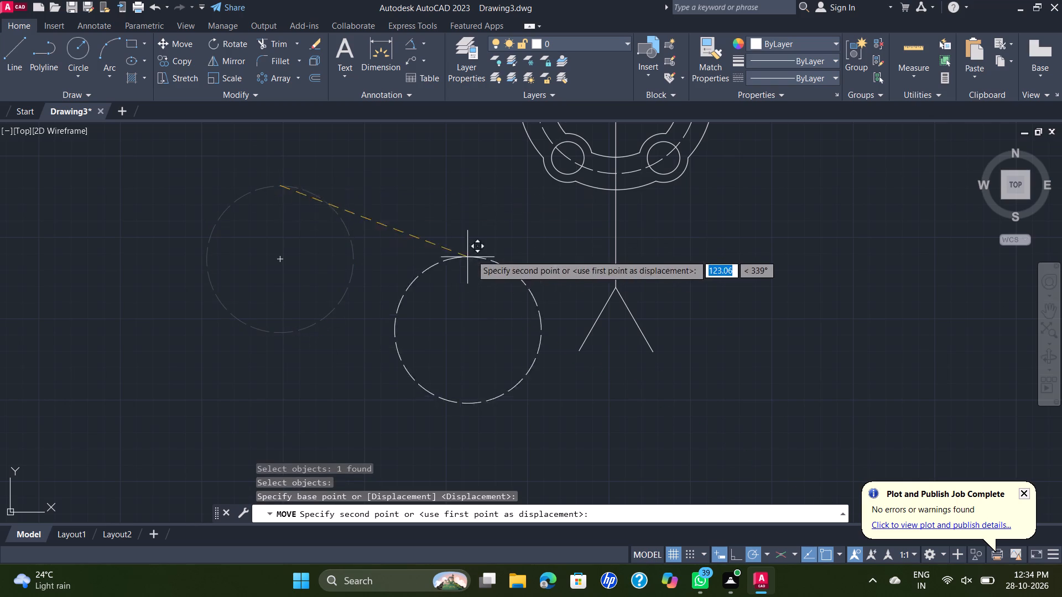
pyautogui.click(618, 289)
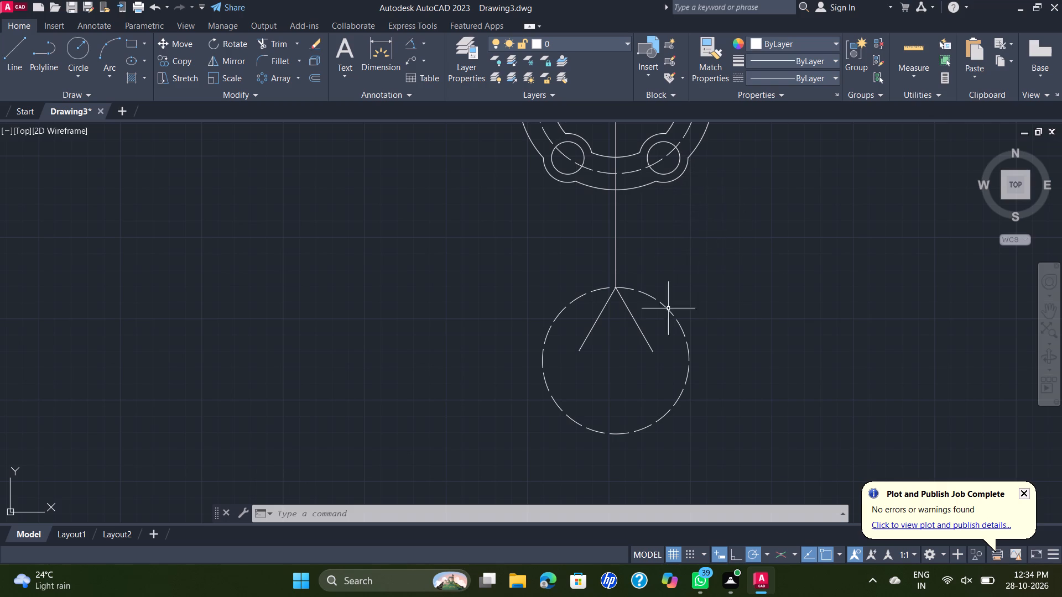
# Check the distance from the ring's centre to the top of the dashed circle with a dimension preview, without placing it.
pyautogui.scroll(-2, 656, 270)
pyautogui.moveTo(661, 278); pyautogui.dragTo(650, 298, button='middle')
pyautogui.scroll(2, 647, 289)
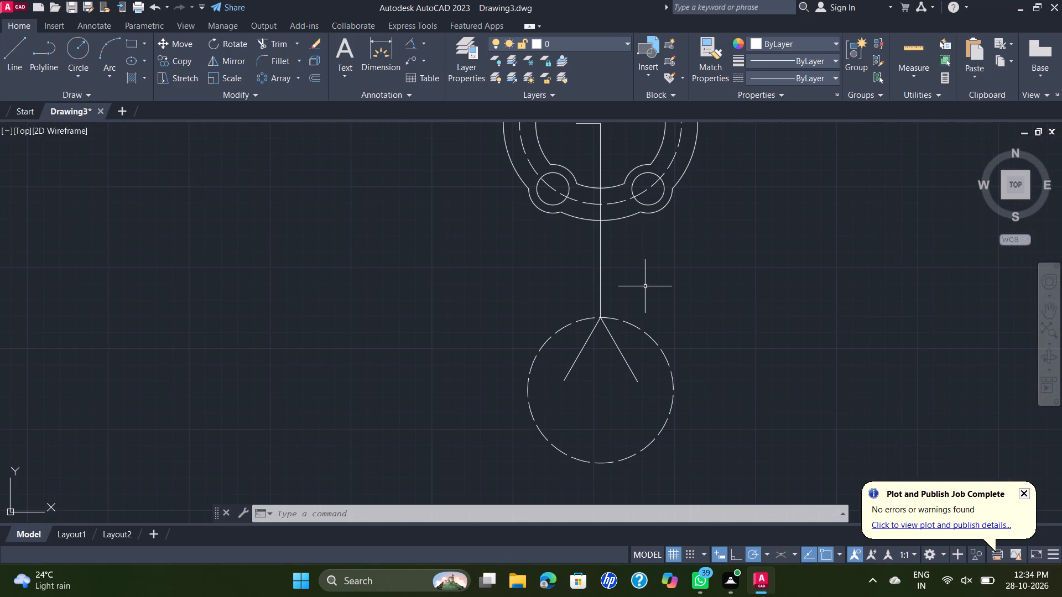
pyautogui.moveTo(638, 282); pyautogui.dragTo(619, 322, button='middle')
pyautogui.click(381, 51)
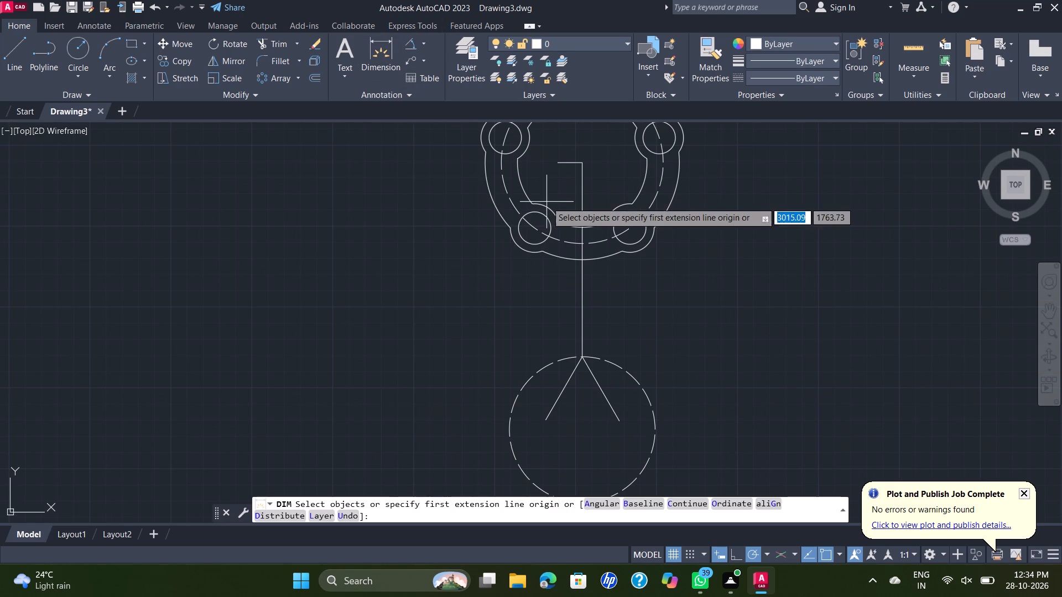
pyautogui.click(584, 165)
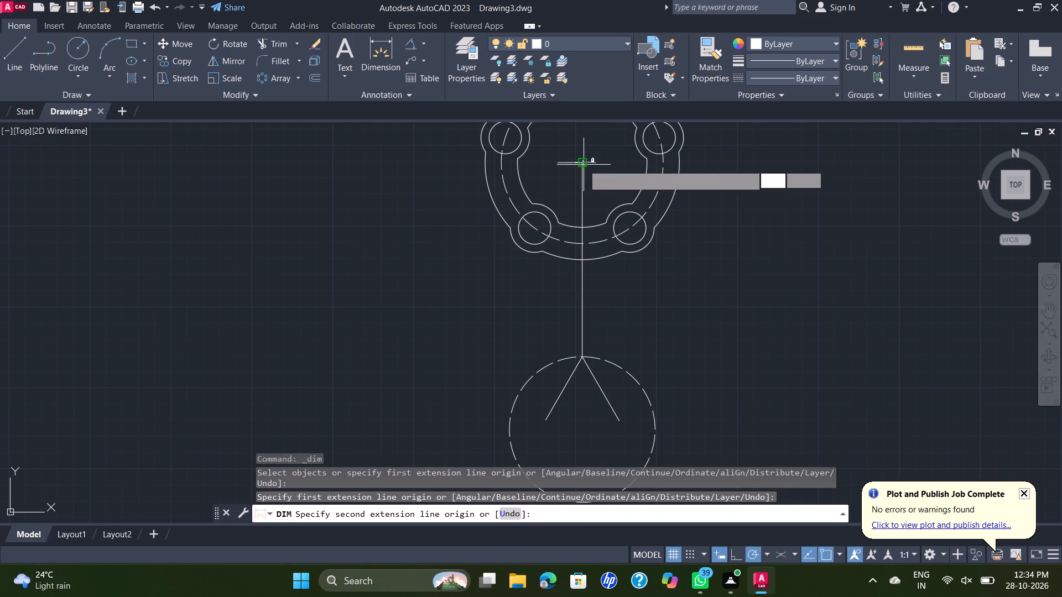
pyautogui.click(584, 354)
pyautogui.press('Escape')
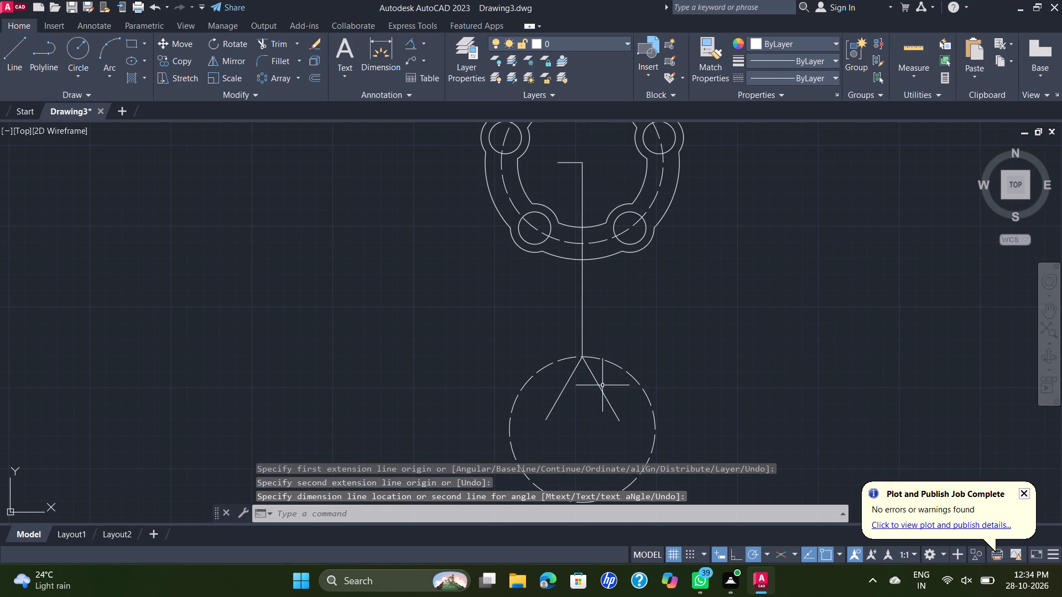
# Delete the two slanted lines that start at the lower end of the vertical line.
pyautogui.click(608, 384)
pyautogui.click(565, 392)
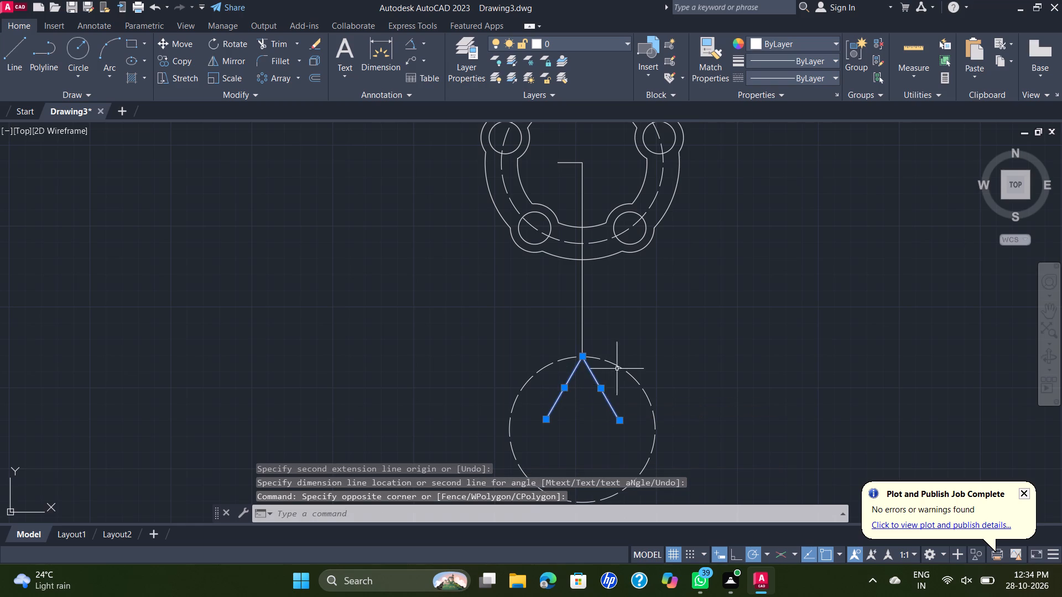
pyautogui.press('Delete')
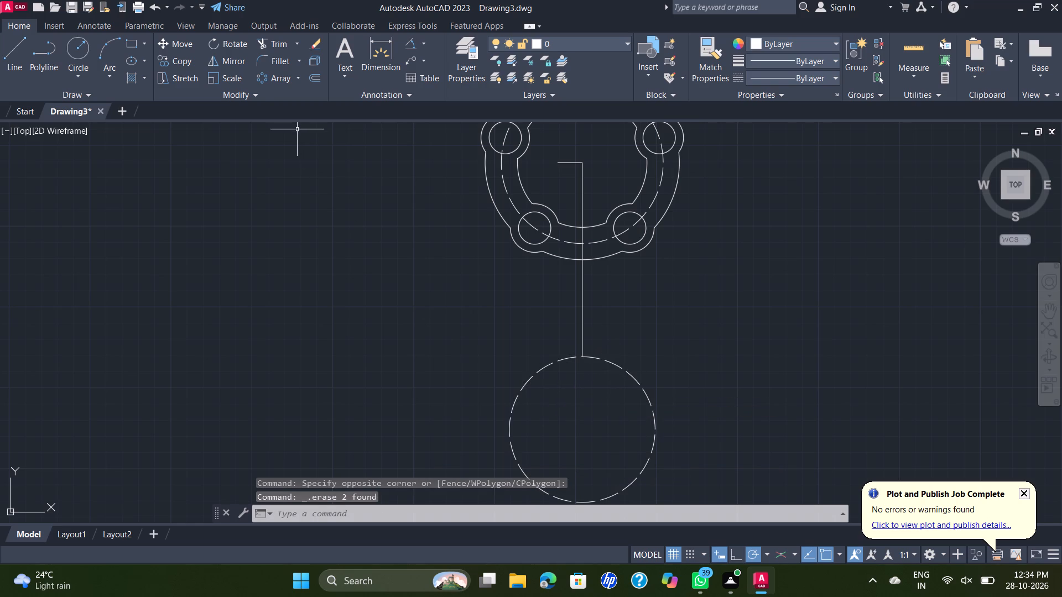
# Draw a line about 82 mm long at 60° from the centre of the dashed circle.
pyautogui.click(17, 50)
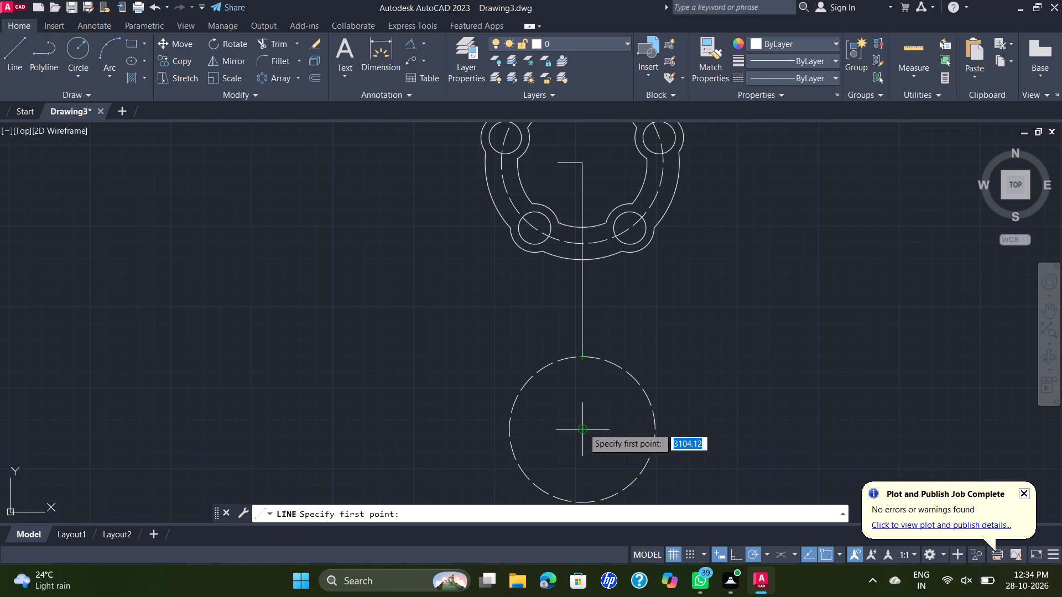
pyautogui.click(583, 428)
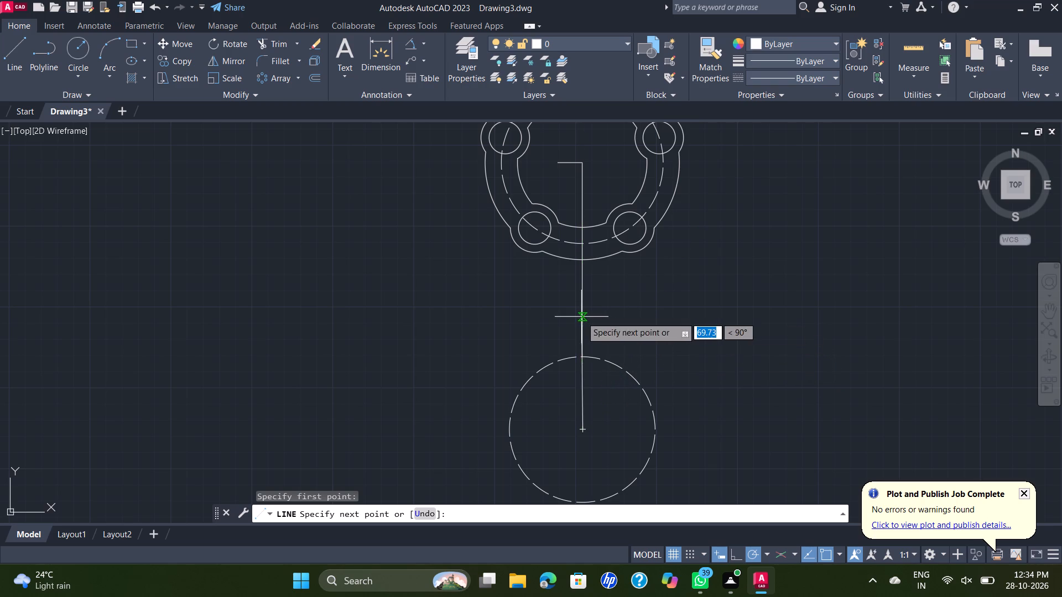
pyautogui.click(648, 315)
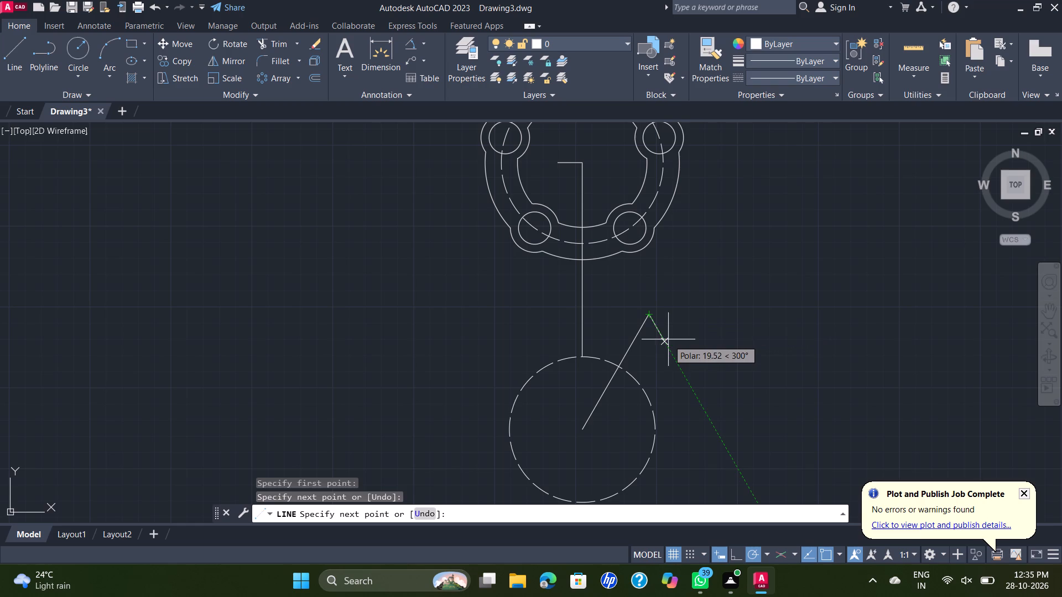
pyautogui.press('Escape')
pyautogui.press('Escape')
# Draw a line about 78 mm long at 120° from the centre of the dashed circle.
pyautogui.press('space')
pyautogui.press('space')
pyautogui.press('space')
pyautogui.press('space')
pyautogui.press('space')
pyautogui.press('space')
pyautogui.press('space')
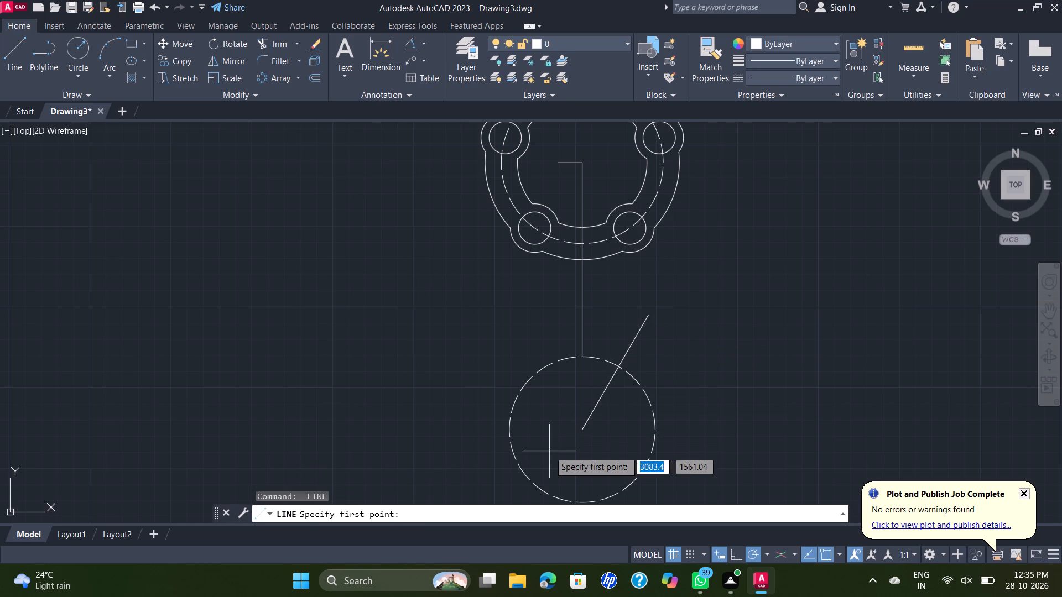
pyautogui.click(582, 429)
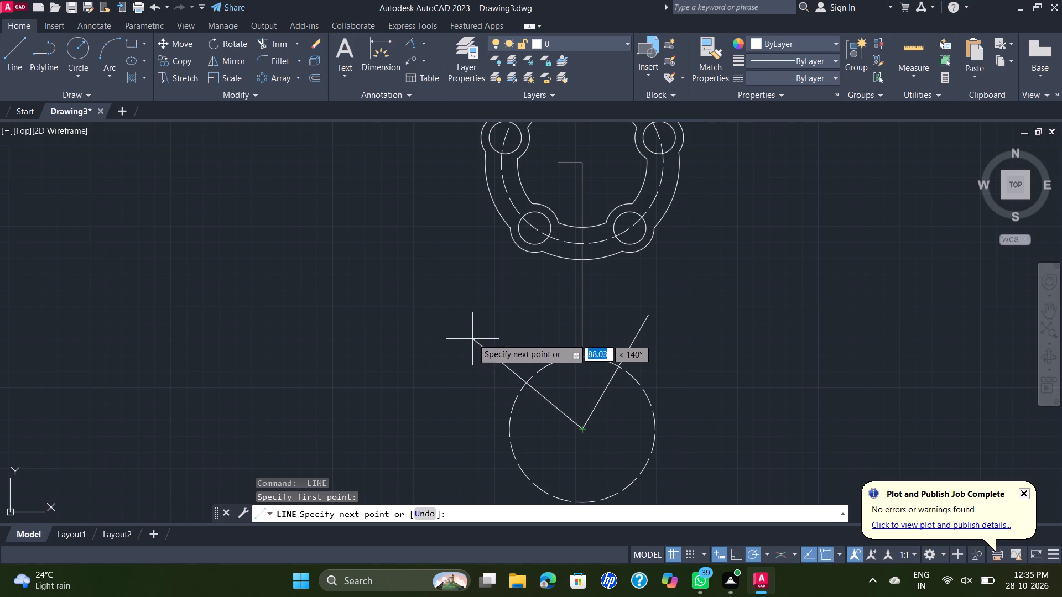
pyautogui.click(518, 321)
pyautogui.press('Escape')
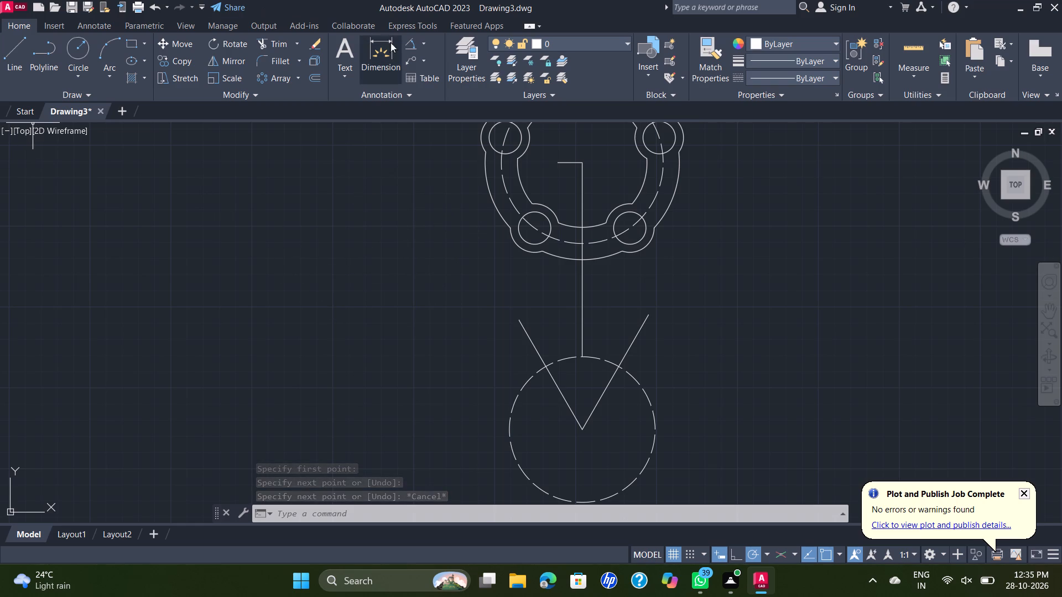
# Check the angle between the two slanted lines with an angular dimension preview, without placing it.
pyautogui.click(413, 45)
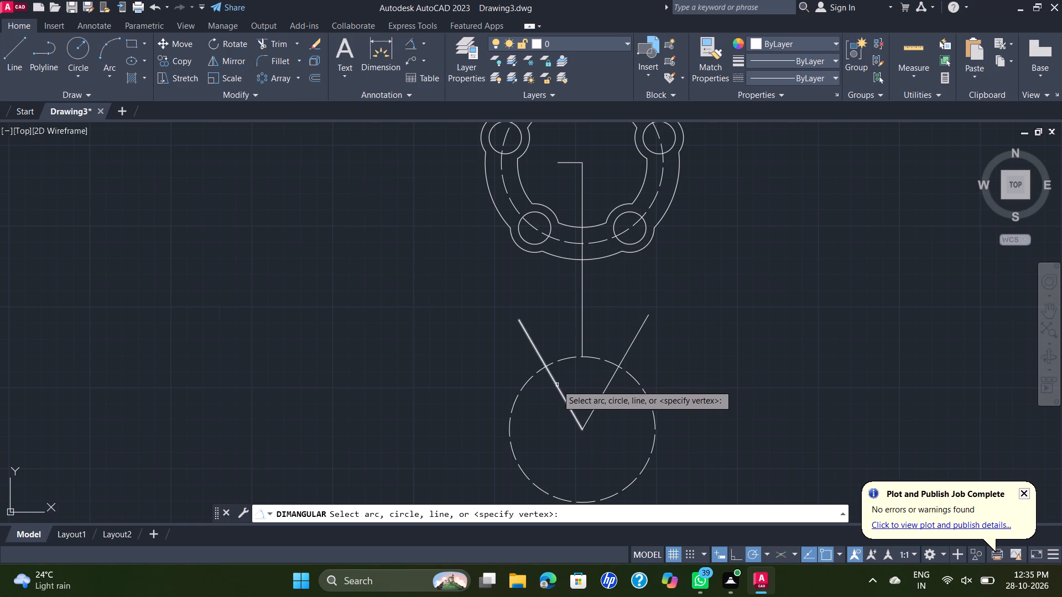
pyautogui.click(557, 385)
pyautogui.click(607, 384)
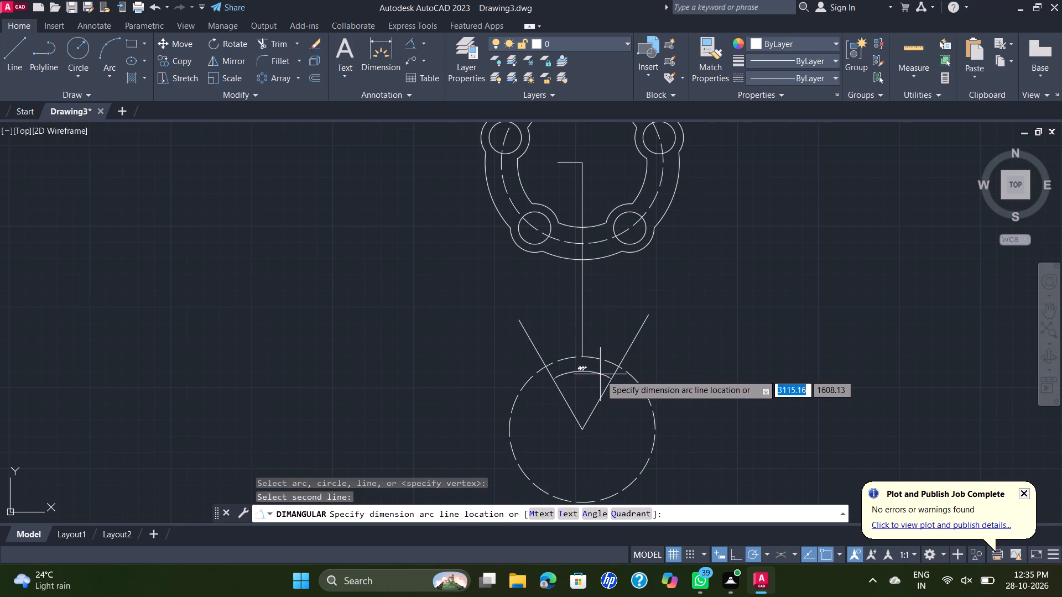
pyautogui.scroll(2, 593, 375)
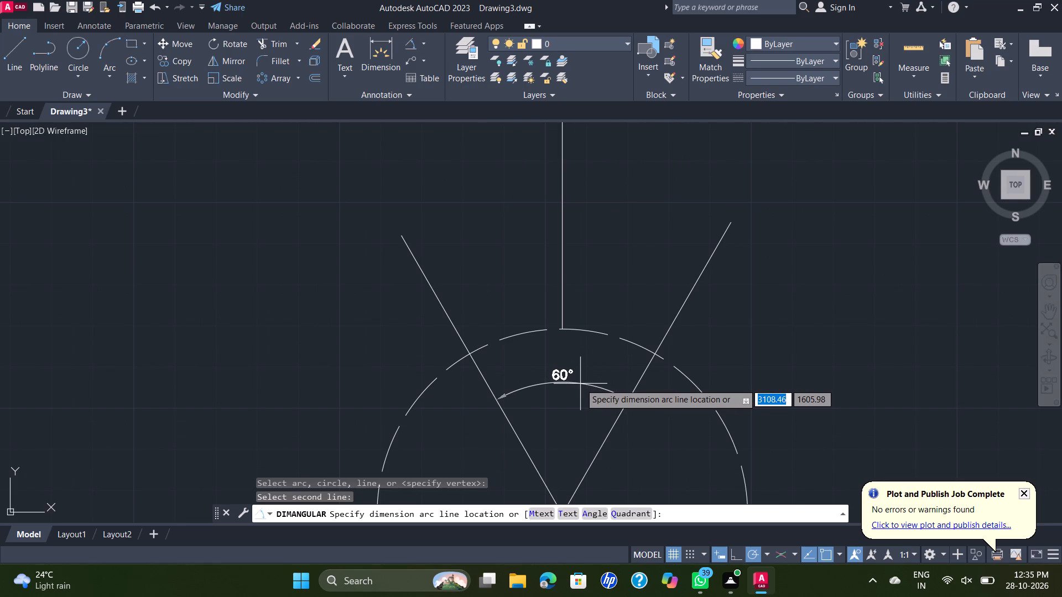
pyautogui.press('`')
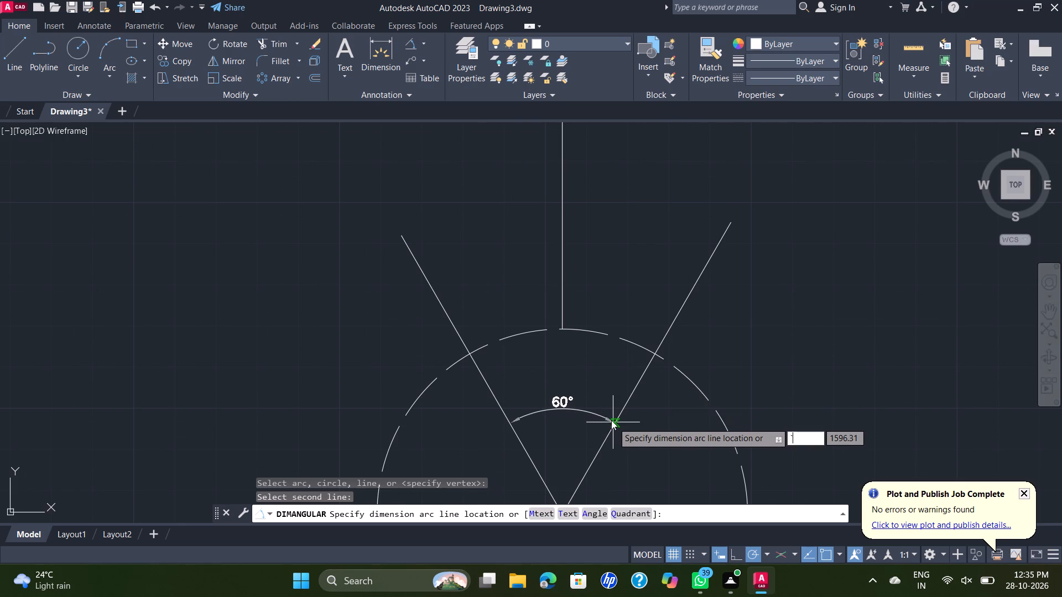
pyautogui.press('Escape')
pyautogui.scroll(-1, 601, 369)
pyautogui.press('Escape')
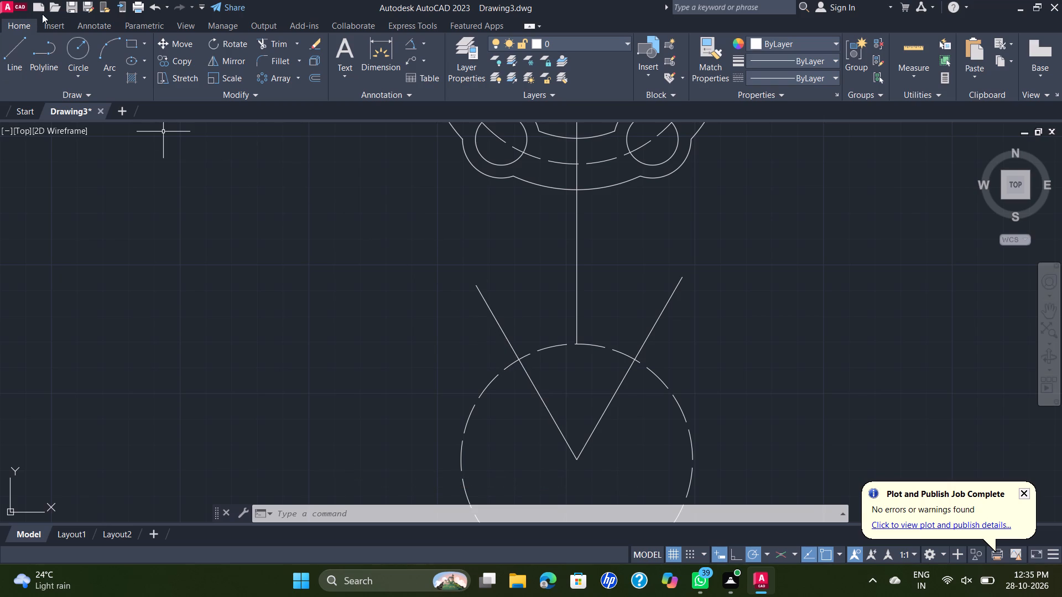
# Draw a 35 mm diameter circle centred where the 60° line crosses the dashed circle.
pyautogui.click(78, 51)
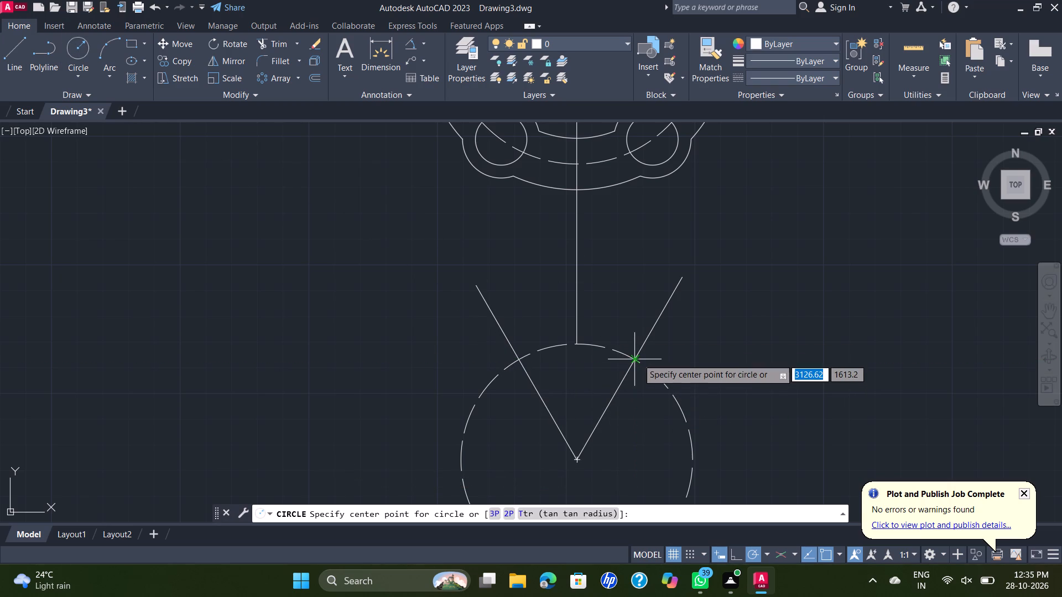
pyautogui.click(637, 358)
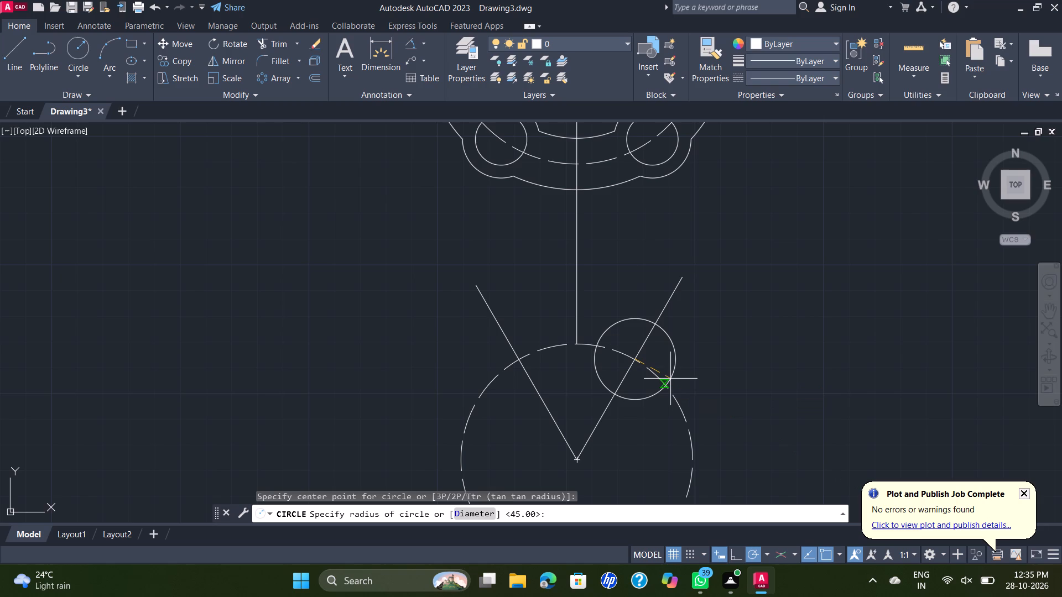
pyautogui.press('d')
pyautogui.press('Return')
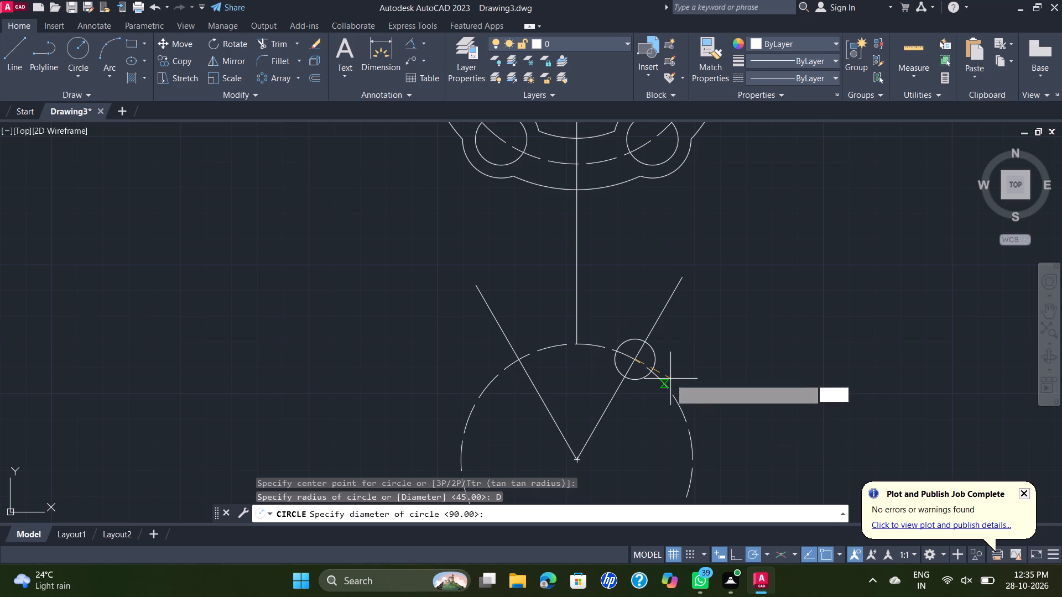
pyautogui.press('3')
pyautogui.press('5')
pyautogui.press('Return')
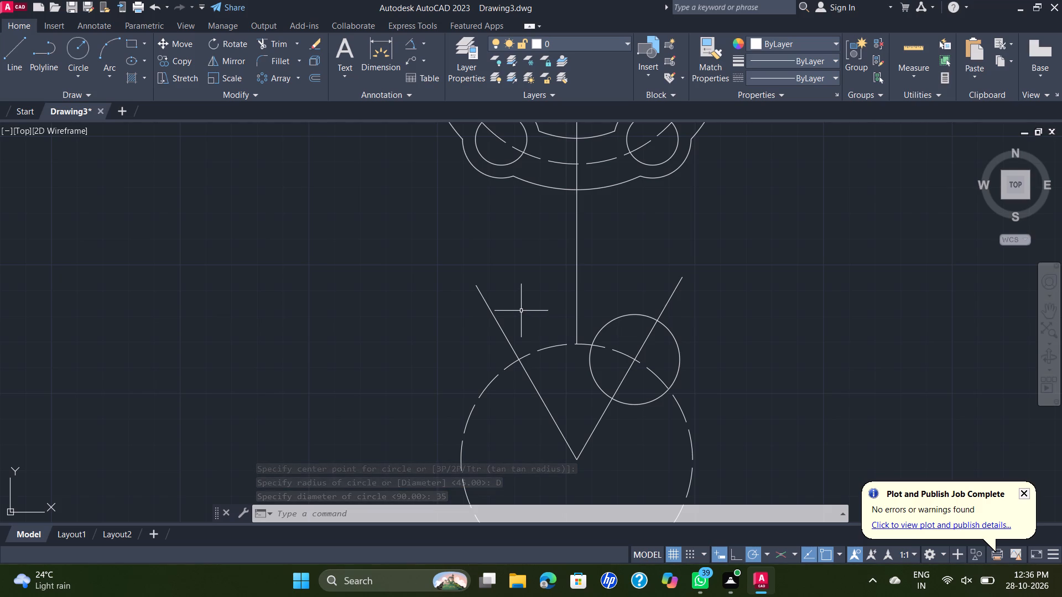
# Draw a 35 mm diameter circle centred where the 120° line crosses the dashed circle.
pyautogui.press('space')
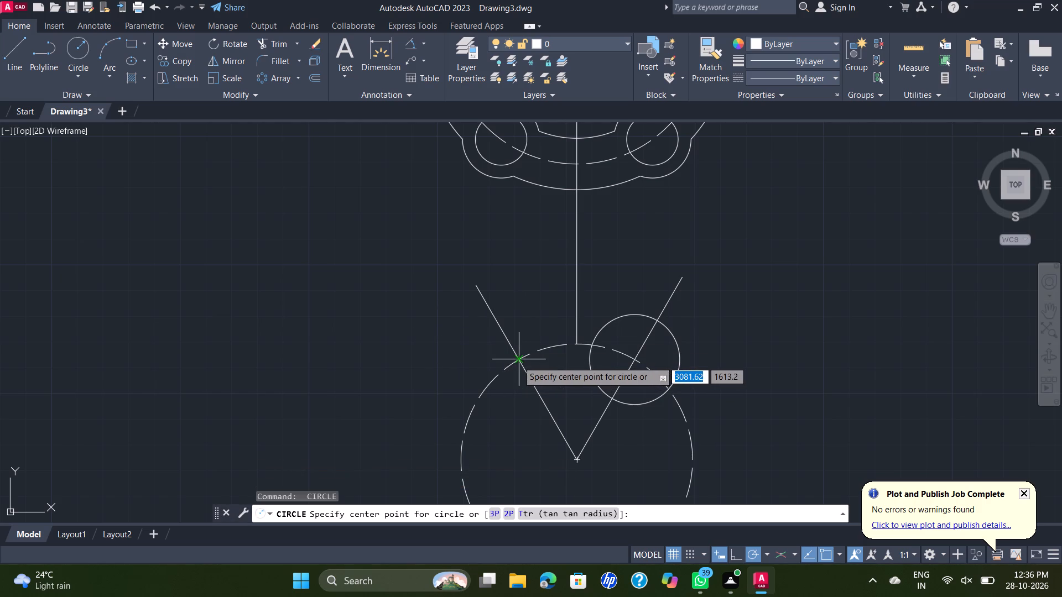
pyautogui.click(518, 361)
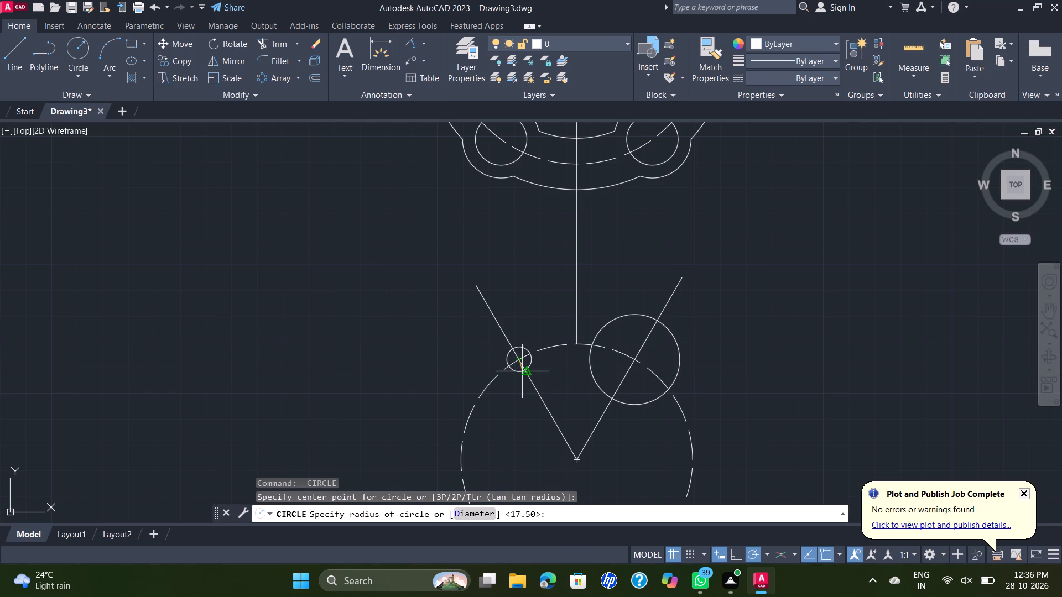
pyautogui.press('d')
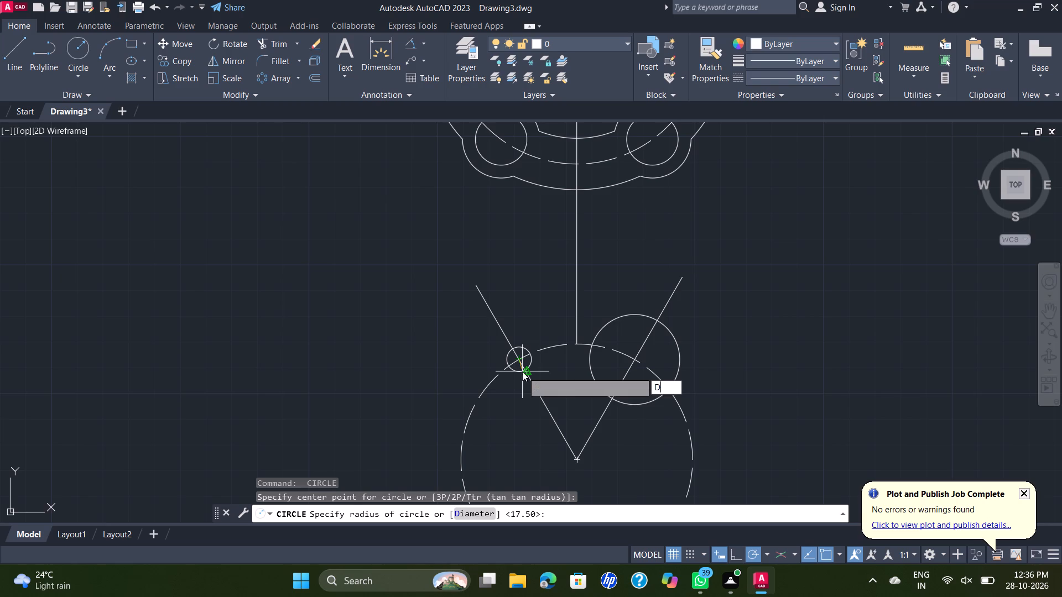
pyautogui.press('Return')
pyautogui.write('35')
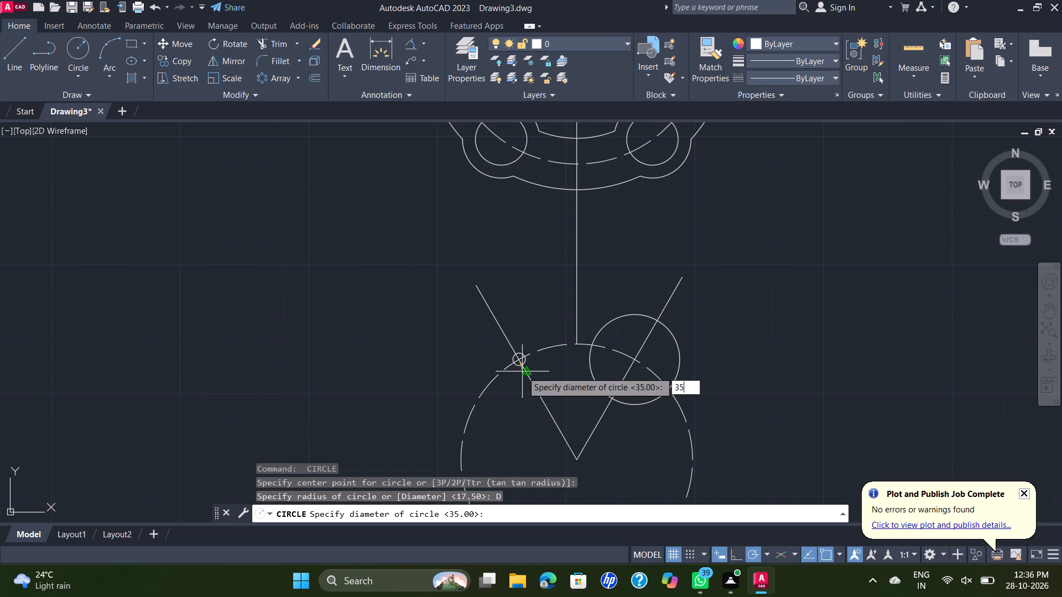
pyautogui.press('Return')
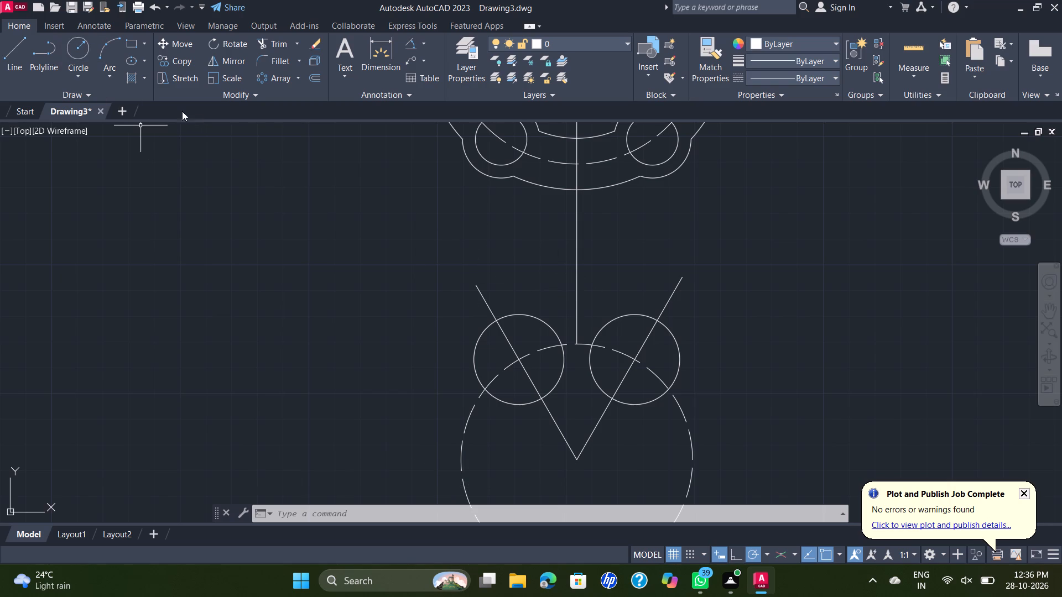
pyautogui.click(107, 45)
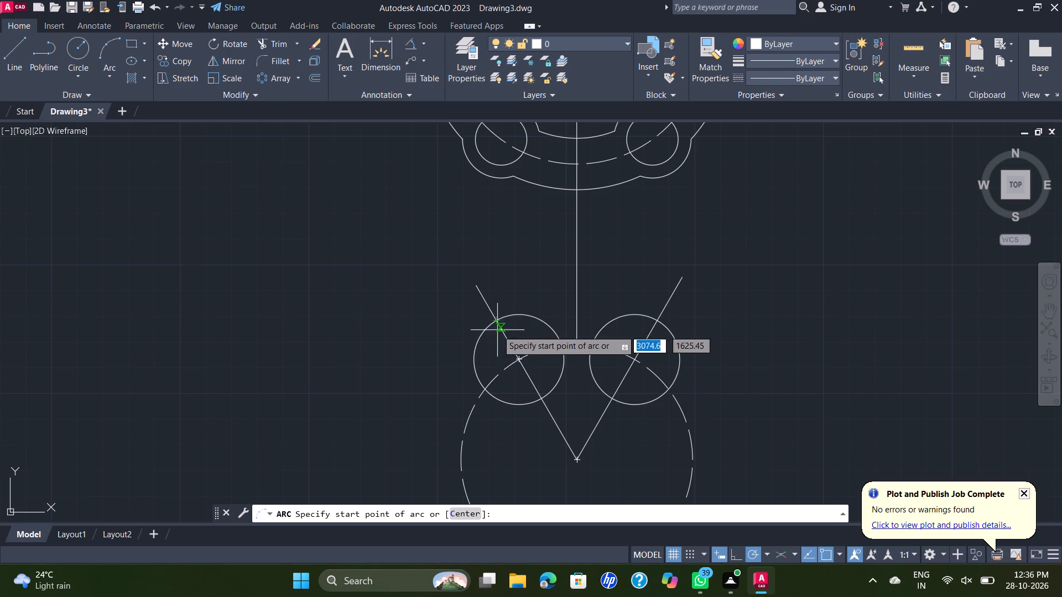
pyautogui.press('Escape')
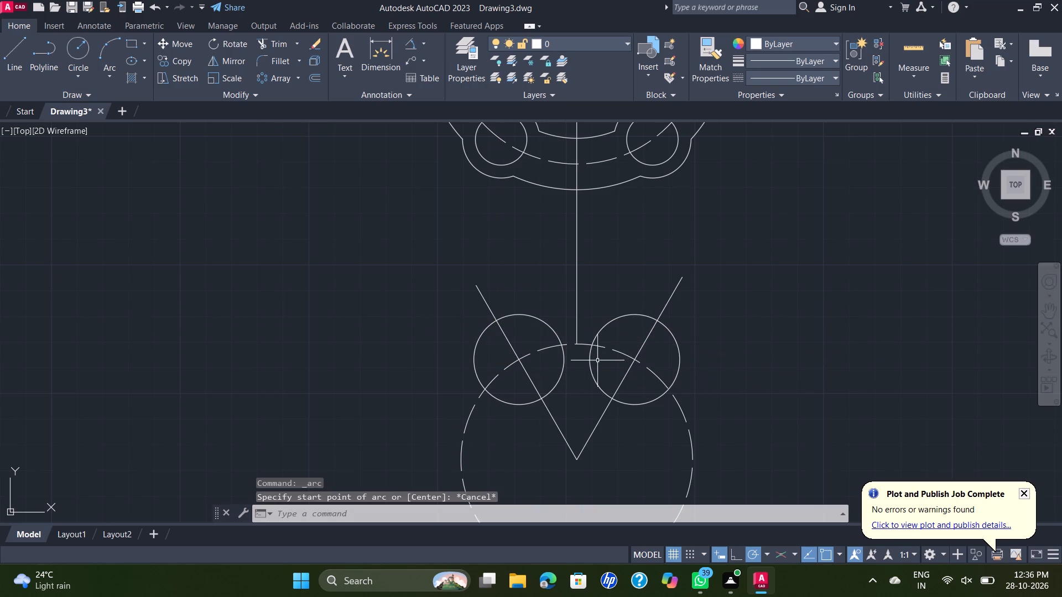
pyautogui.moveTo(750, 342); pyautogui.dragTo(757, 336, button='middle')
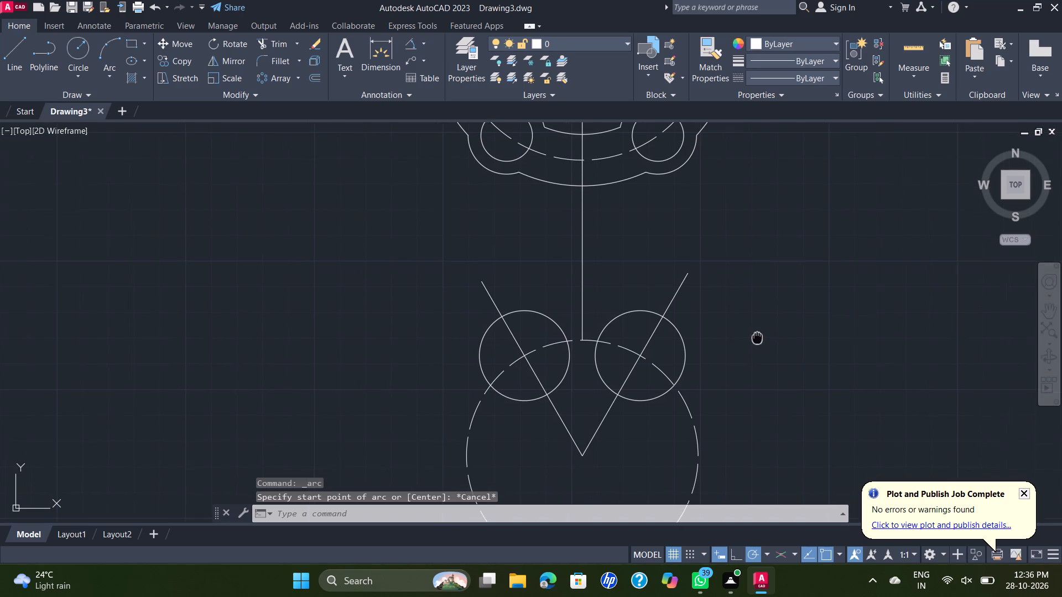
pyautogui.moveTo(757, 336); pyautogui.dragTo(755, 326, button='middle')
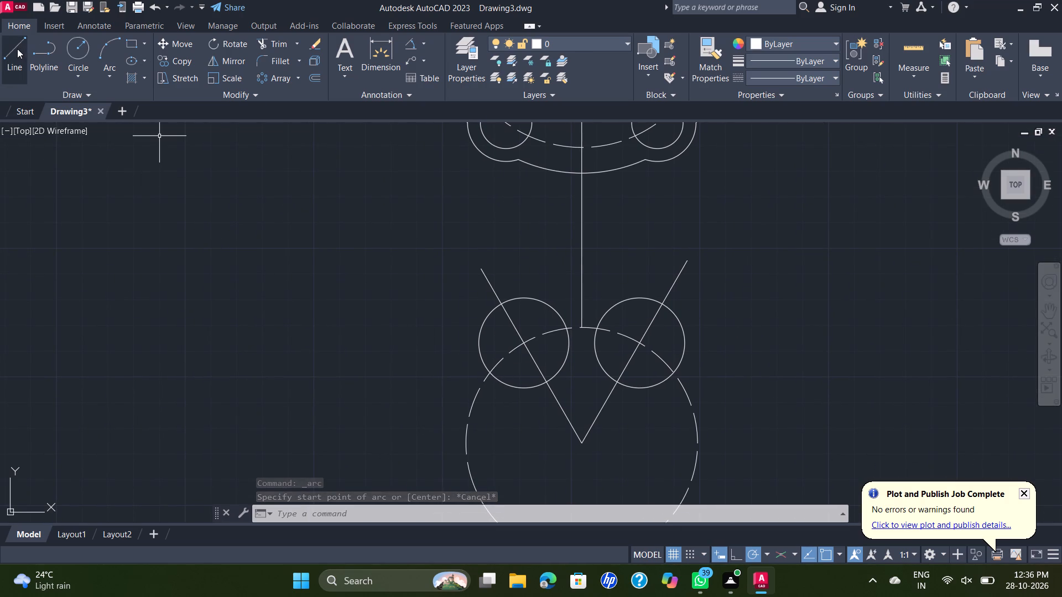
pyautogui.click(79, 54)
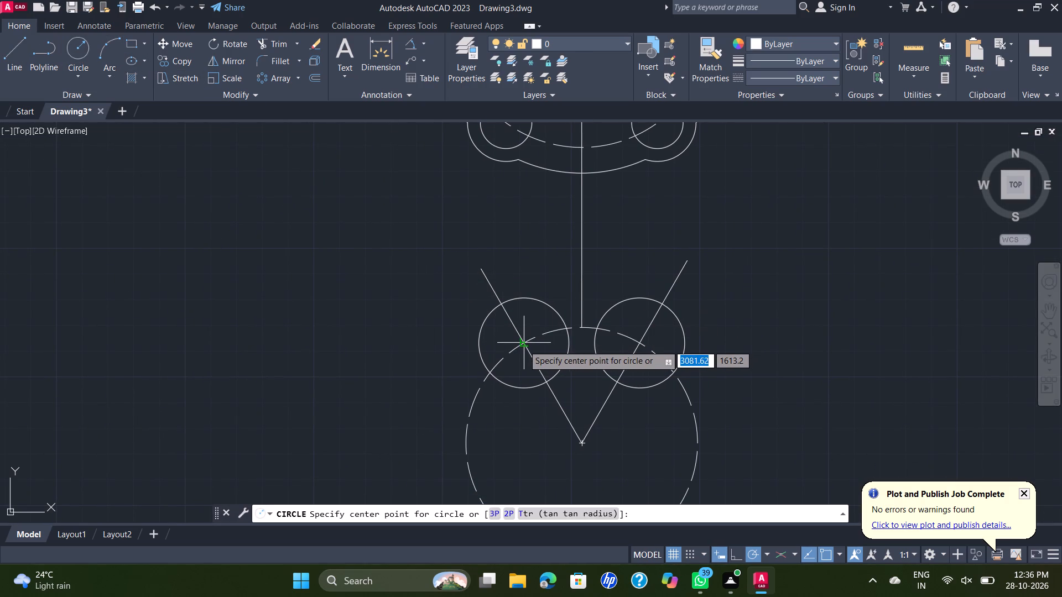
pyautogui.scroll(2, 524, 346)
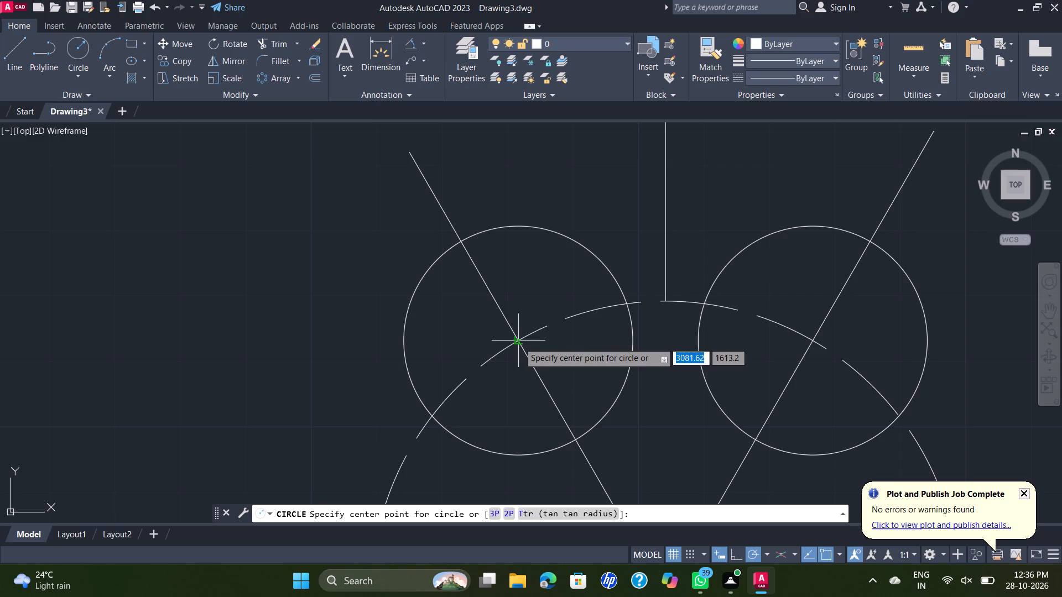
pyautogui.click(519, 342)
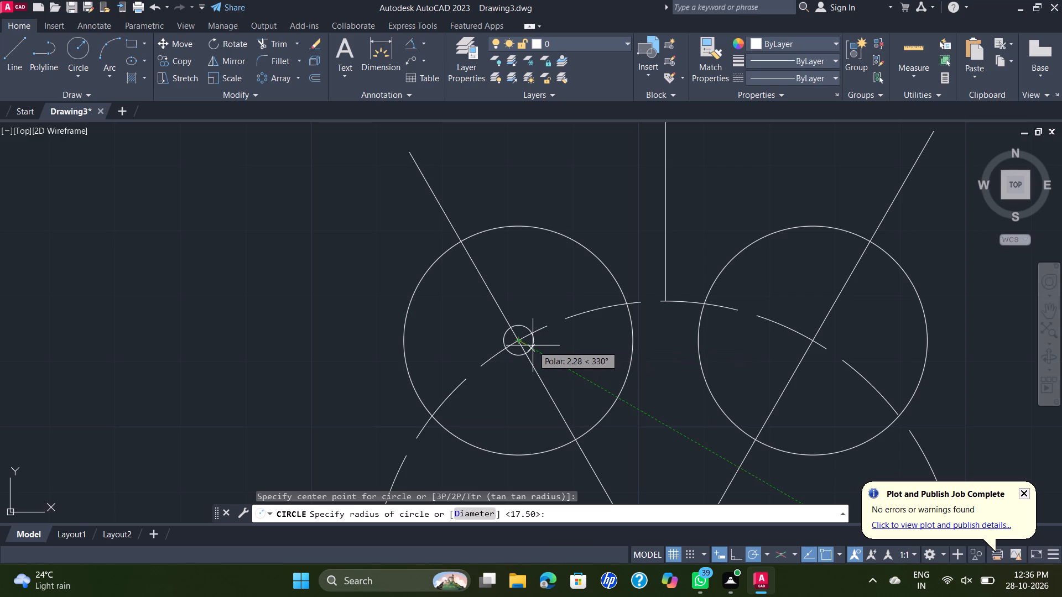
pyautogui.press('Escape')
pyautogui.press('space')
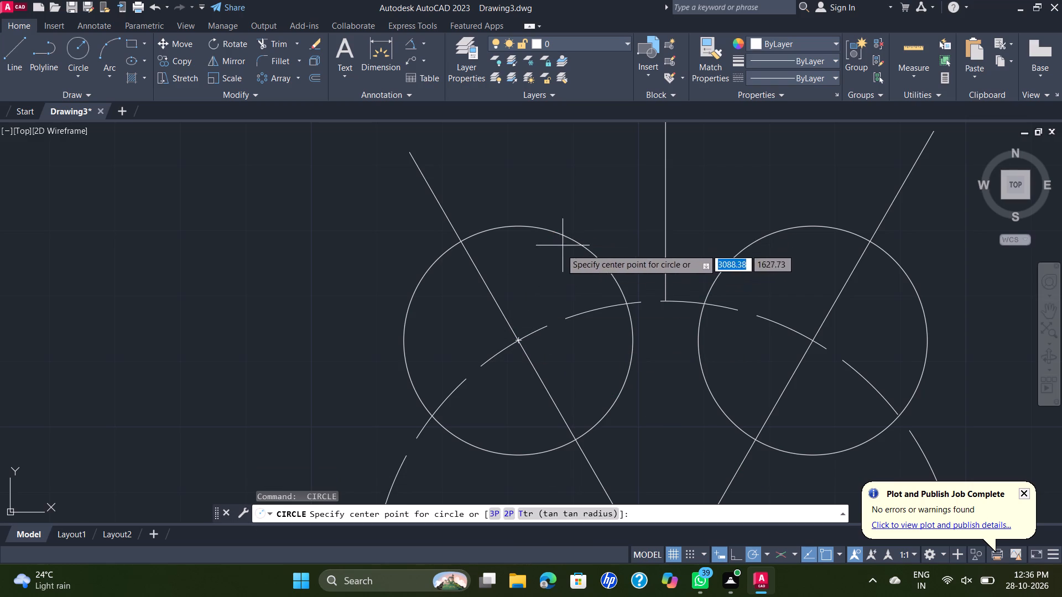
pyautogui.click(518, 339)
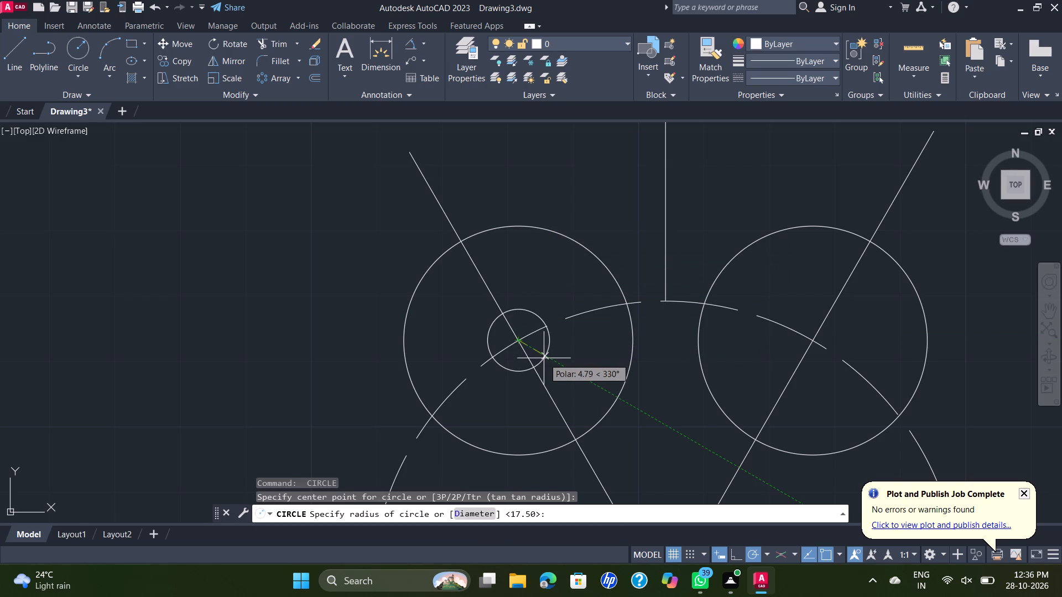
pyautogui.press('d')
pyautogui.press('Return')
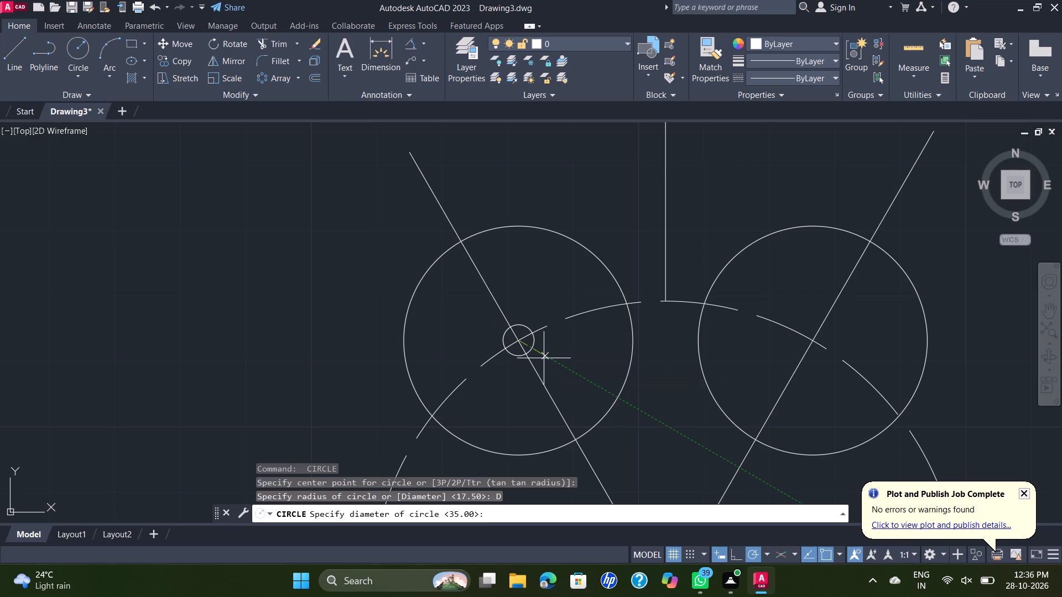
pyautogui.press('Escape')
# Draw an 8 mm radius circle concentric with the 35 mm circle on the 120° line.
pyautogui.press('space')
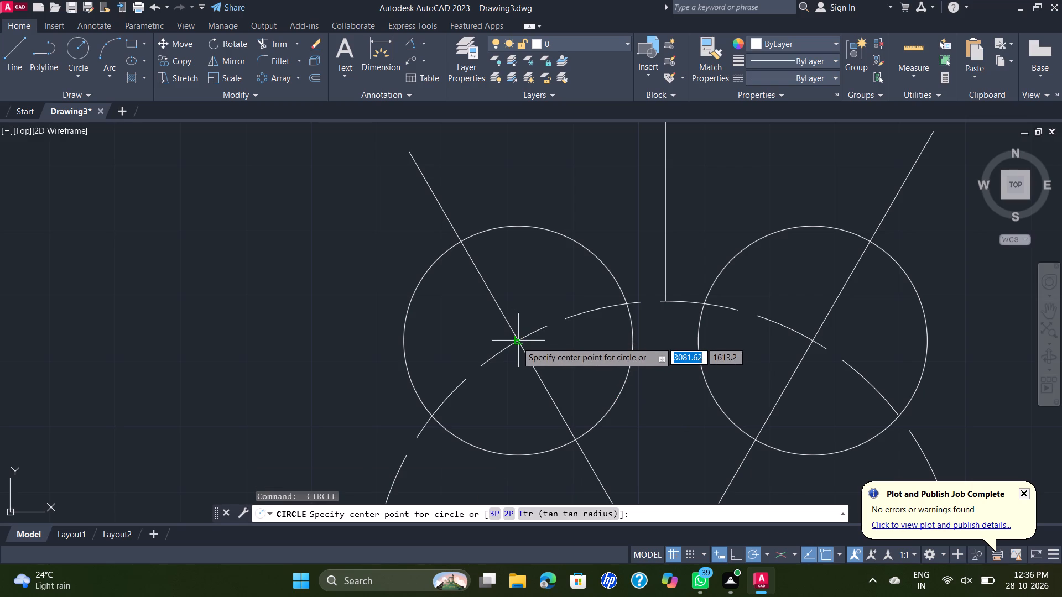
pyautogui.click(517, 342)
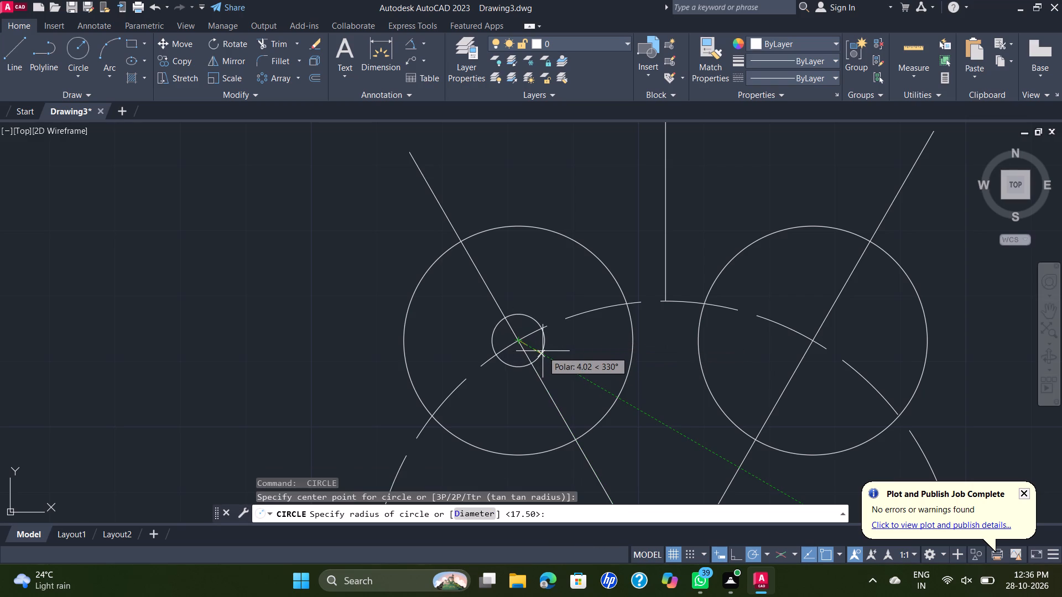
pyautogui.press('8')
pyautogui.press('Return')
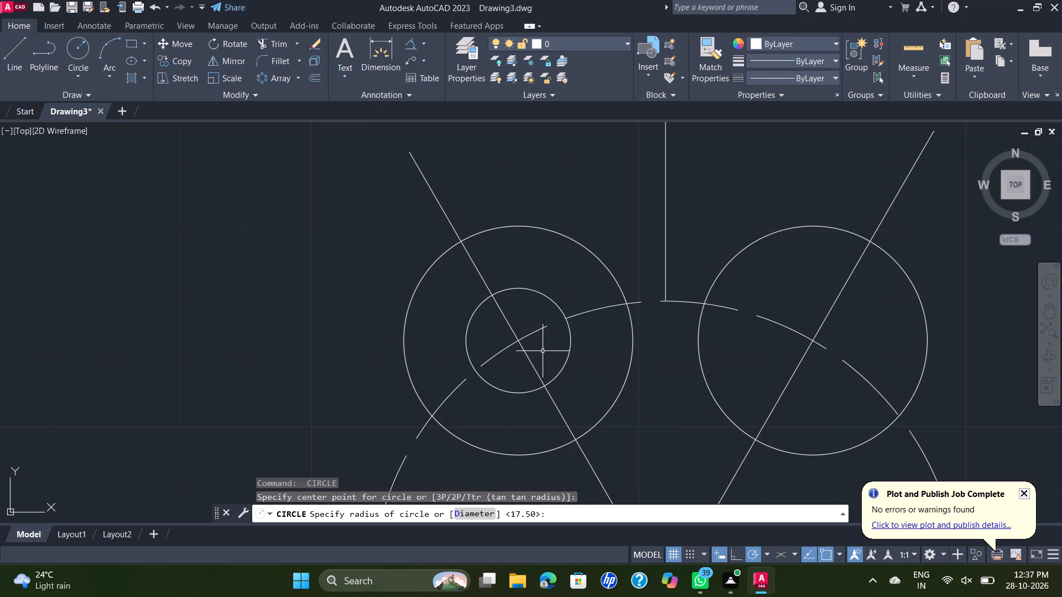
# Draw an 8 mm radius circle concentric with the 35 mm circle on the 60° line.
pyautogui.press('space')
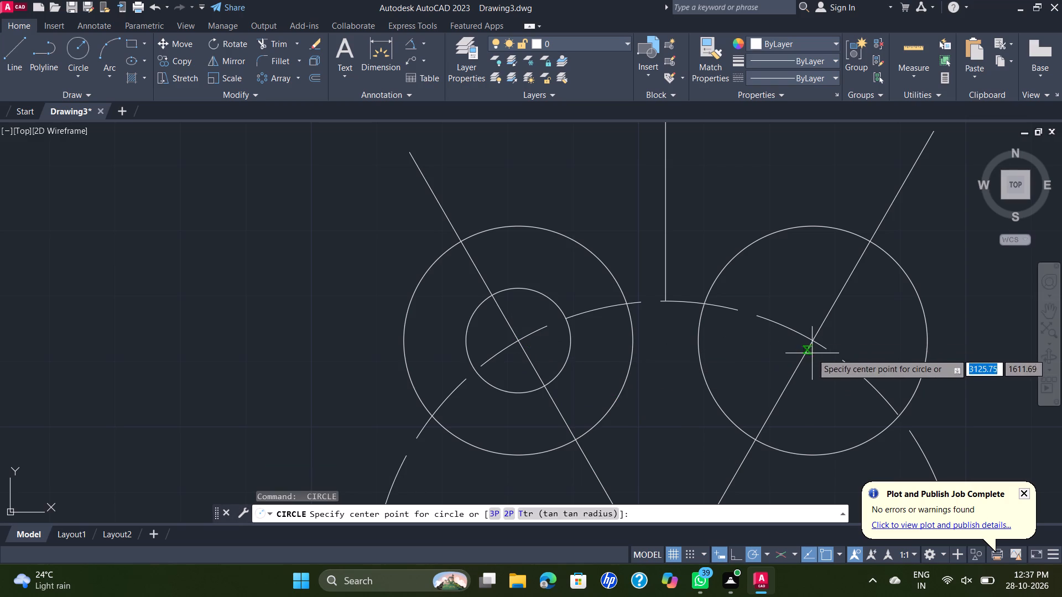
pyautogui.click(812, 342)
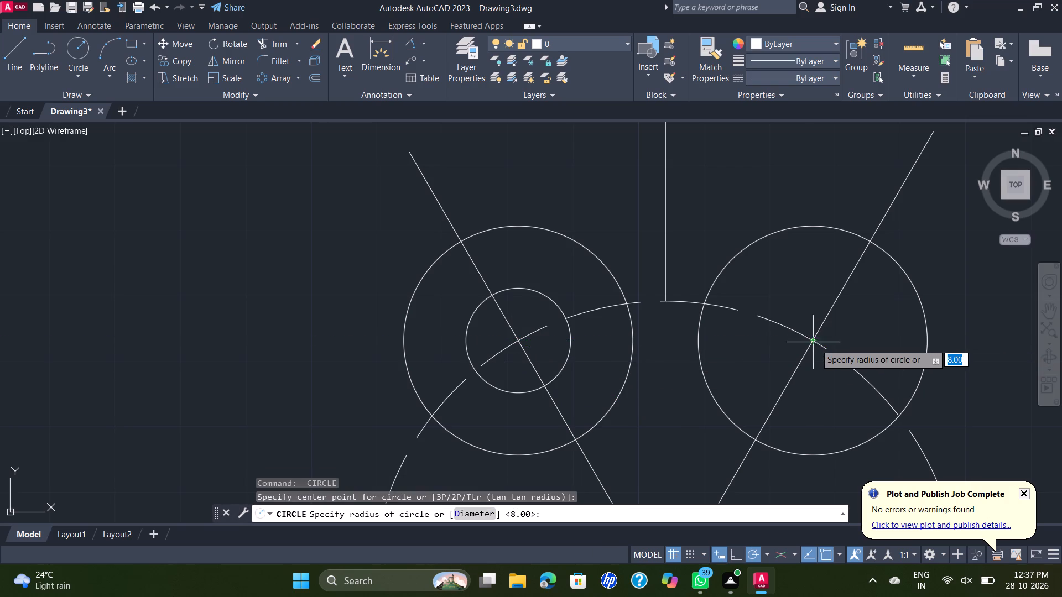
pyautogui.press('8')
pyautogui.press('Return')
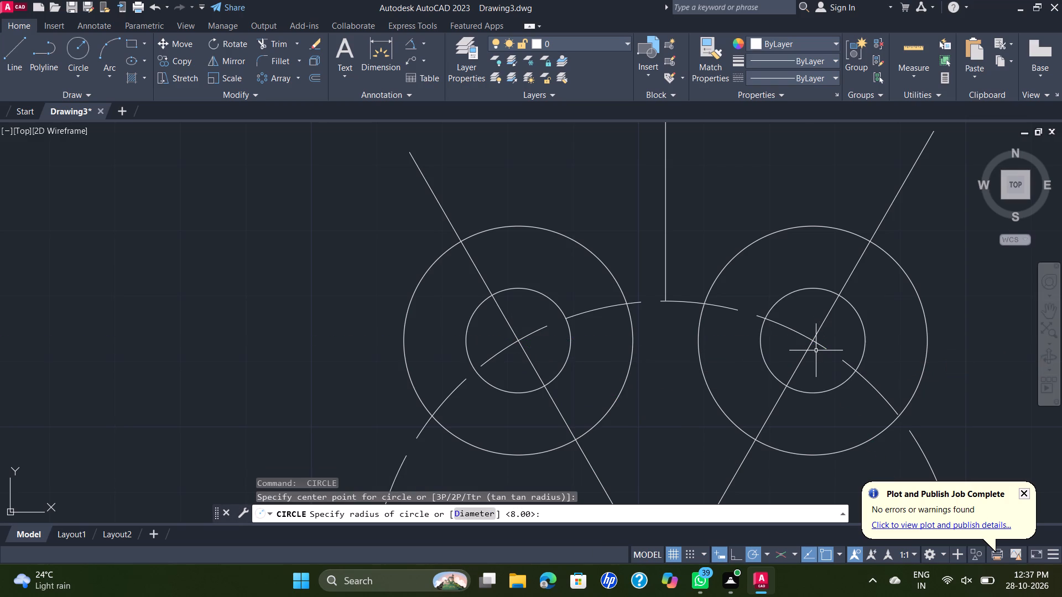
# Set the linetype of the 60° line from the dashed circle's centre to the dashed ACAD_ISO02.
pyautogui.scroll(-2, 810, 315)
pyautogui.moveTo(810, 332); pyautogui.dragTo(624, 374, button='middle')
pyautogui.scroll(1, 640, 352)
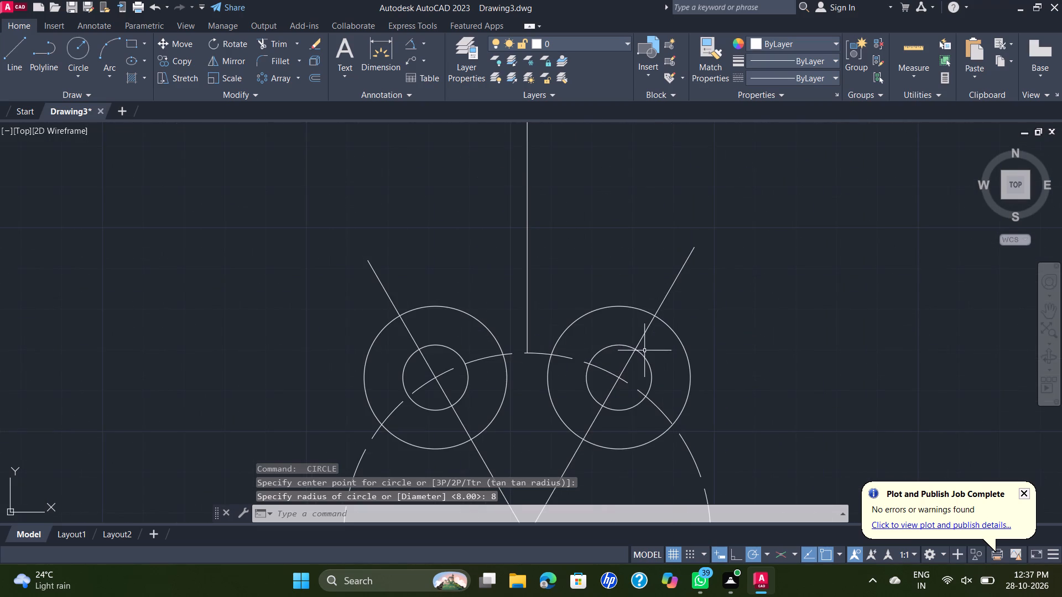
pyautogui.moveTo(679, 343); pyautogui.dragTo(717, 262, button='middle')
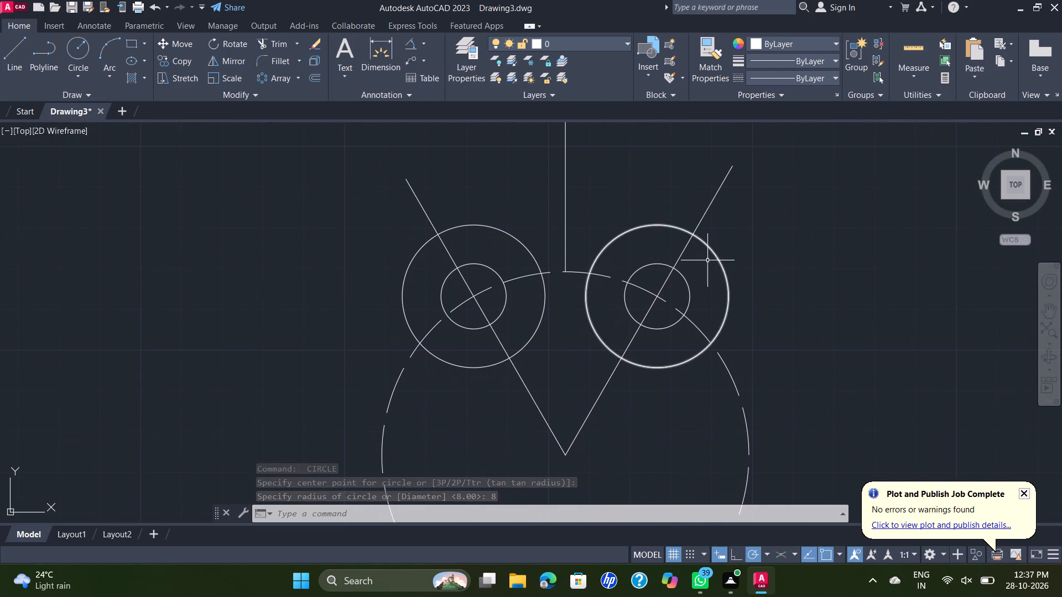
pyautogui.doubleClick(676, 263)
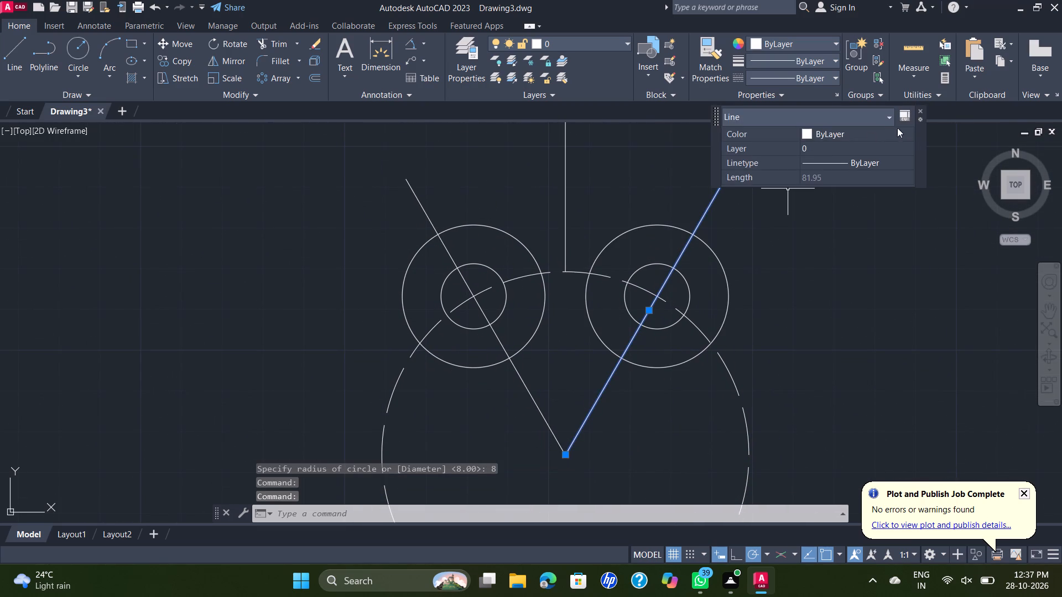
pyautogui.doubleClick(905, 157)
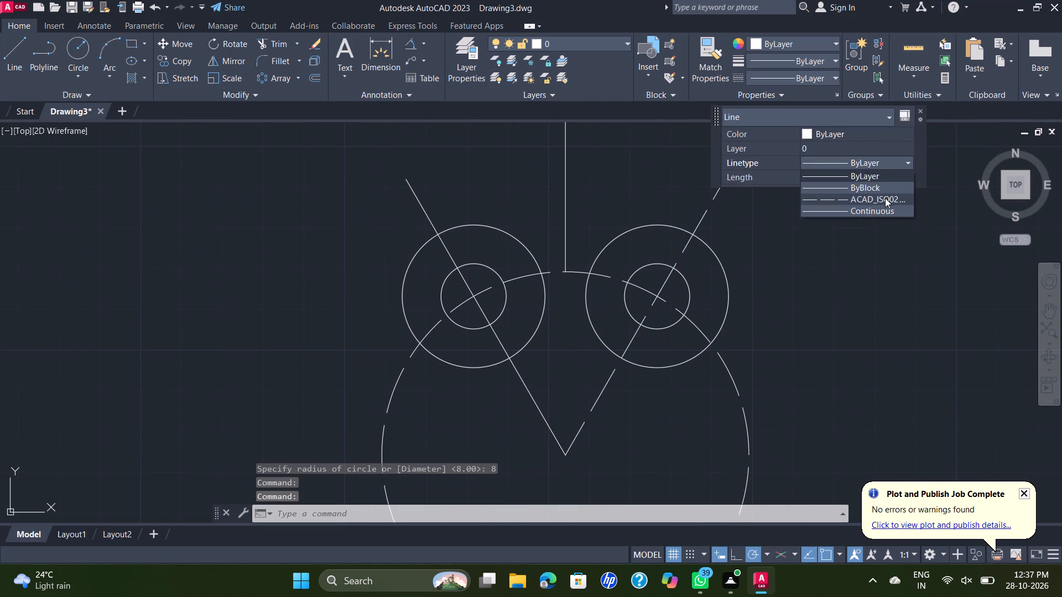
pyautogui.click(882, 198)
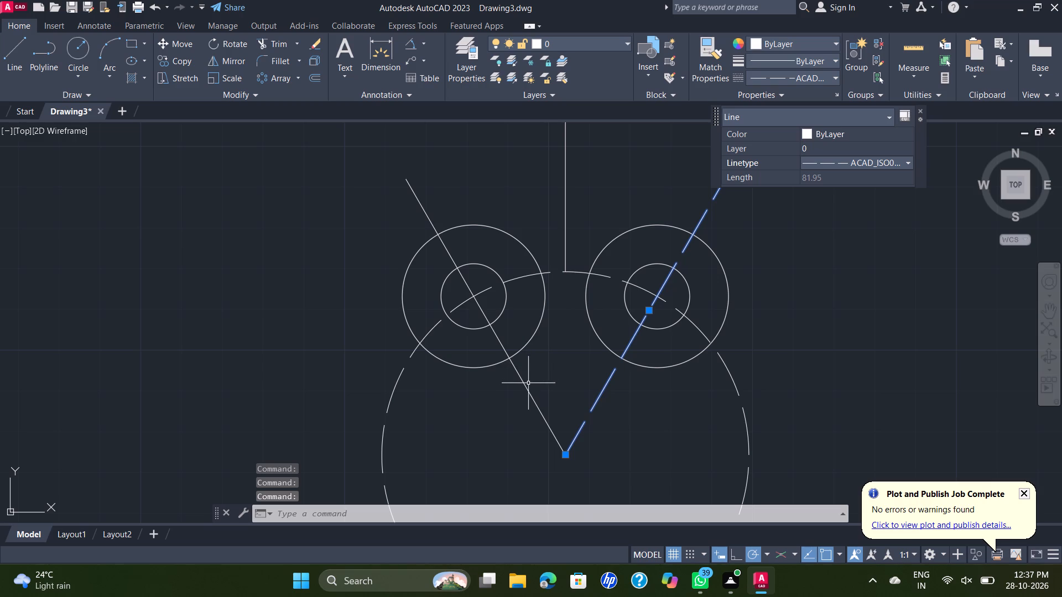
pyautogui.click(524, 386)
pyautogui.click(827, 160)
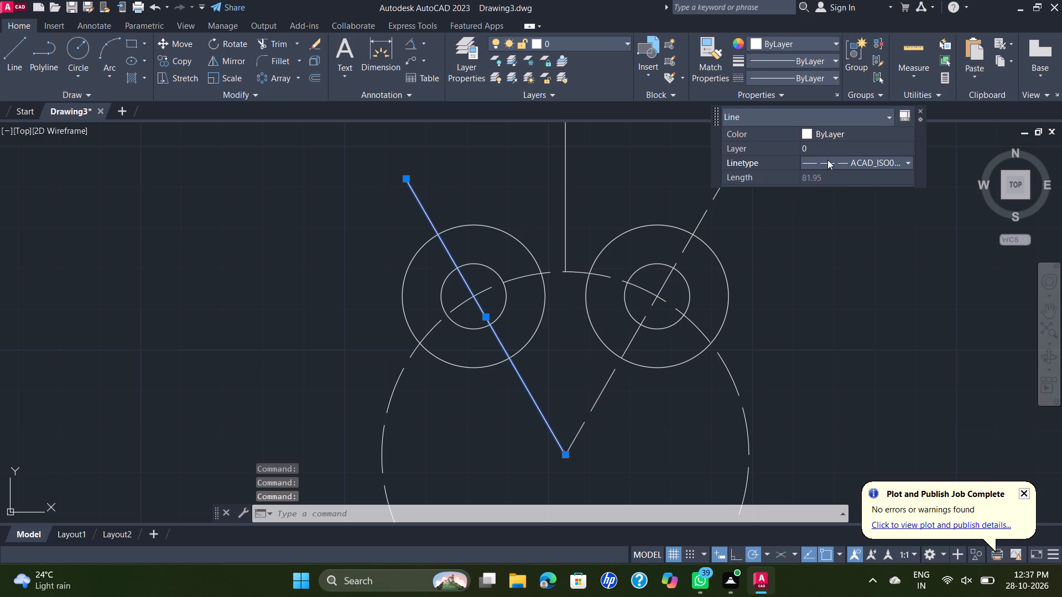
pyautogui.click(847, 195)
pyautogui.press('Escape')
# Set the linetype of the 120° line from the dashed circle's centre to the dashed ACAD_ISO02.
pyautogui.doubleClick(535, 405)
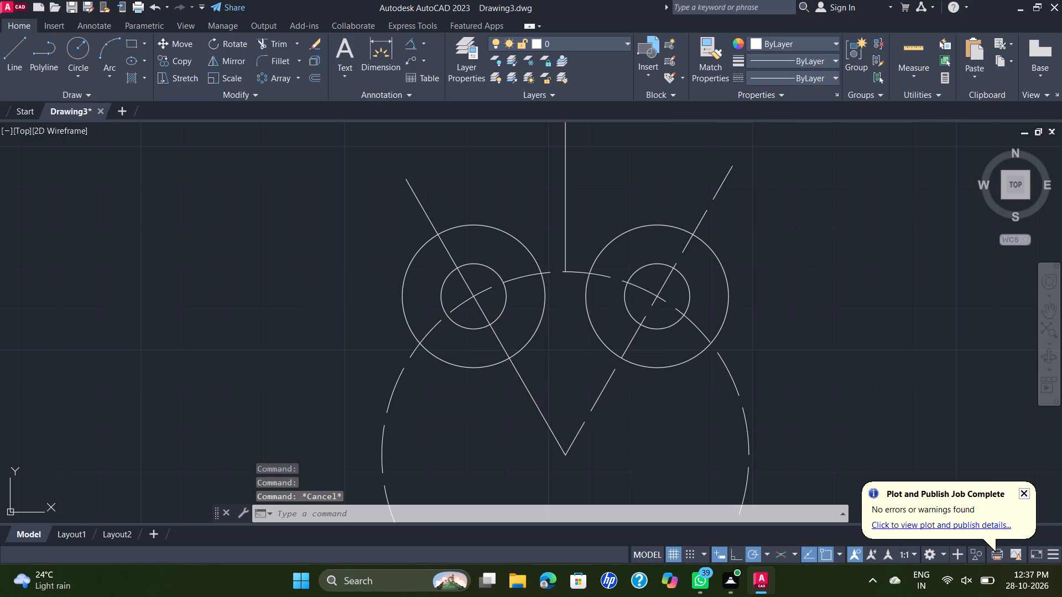
pyautogui.click(726, 359)
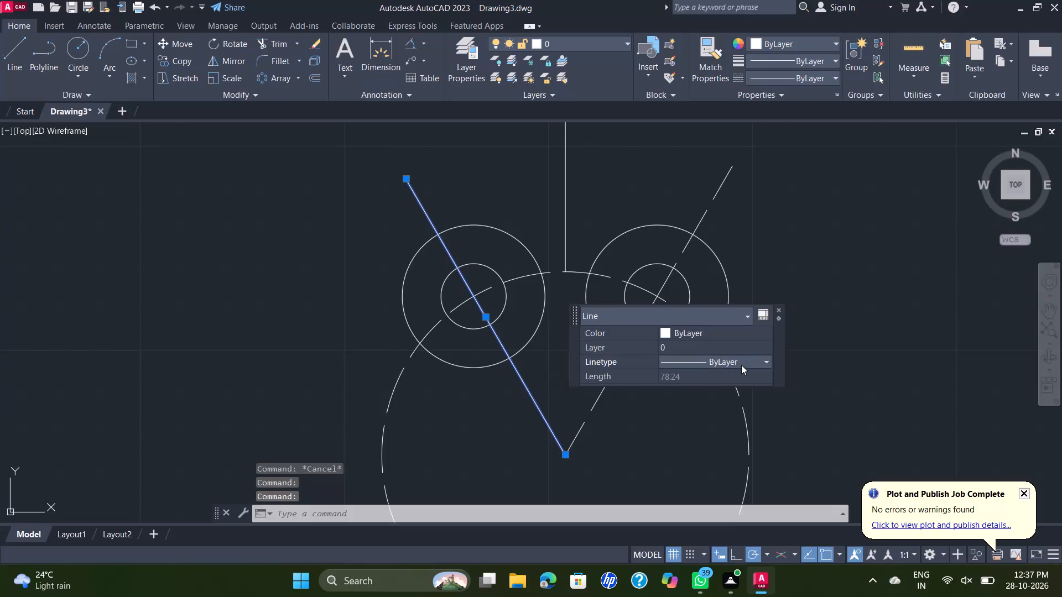
pyautogui.click(746, 363)
pyautogui.click(725, 398)
pyautogui.press('Escape')
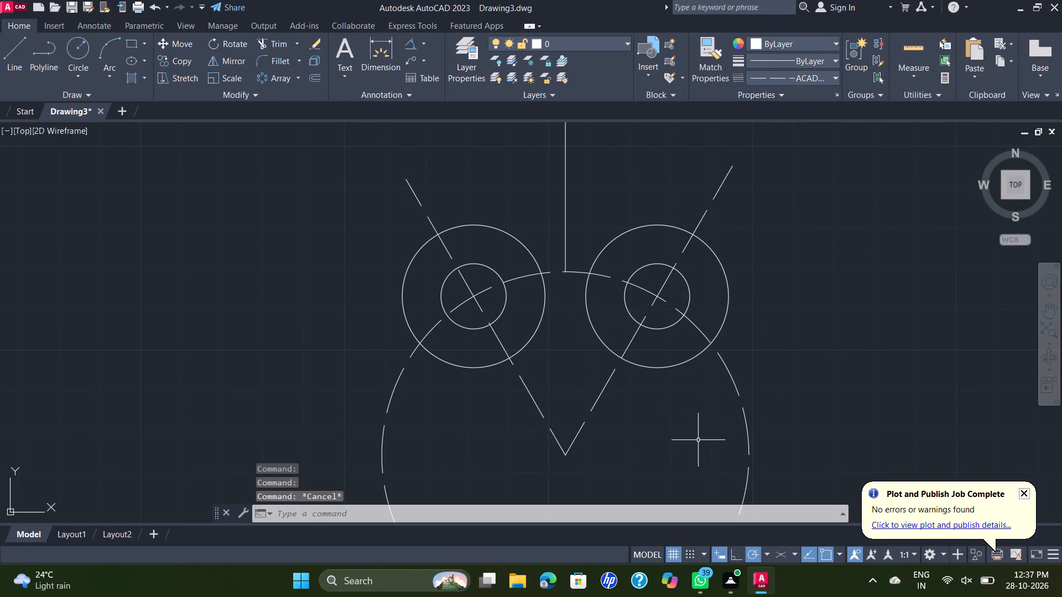
# Trim away the lower part of the dashed R45 circle that lies outside the two 35 mm circles.
pyautogui.scroll(-1, 789, 368)
pyautogui.moveTo(792, 362); pyautogui.dragTo(725, 263, button='middle')
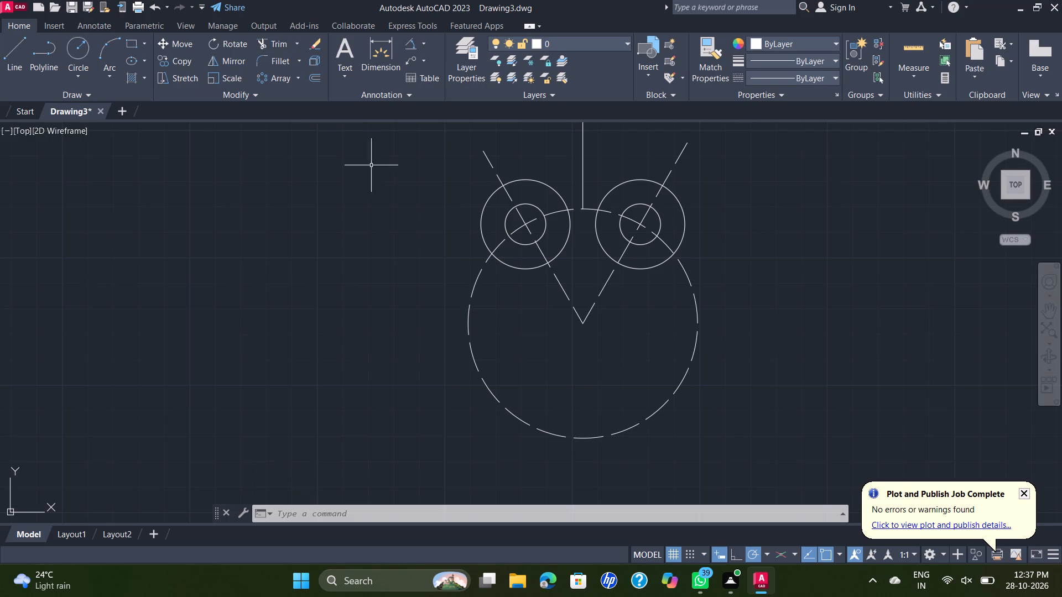
pyautogui.press('t')
pyautogui.press('r')
pyautogui.press('Return')
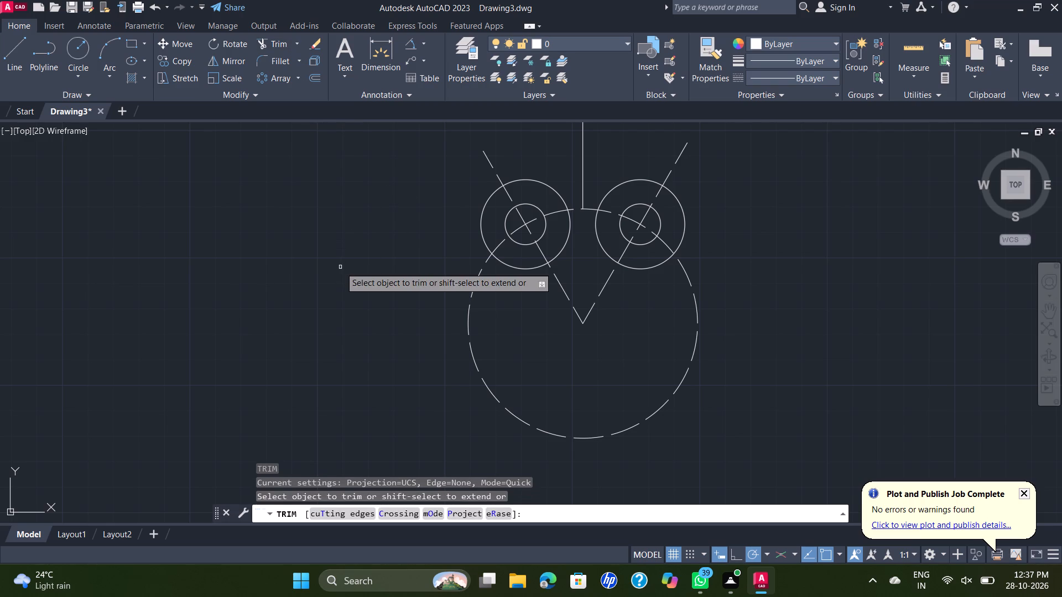
pyautogui.click(469, 333)
pyautogui.scroll(1, 545, 345)
pyautogui.press('Escape')
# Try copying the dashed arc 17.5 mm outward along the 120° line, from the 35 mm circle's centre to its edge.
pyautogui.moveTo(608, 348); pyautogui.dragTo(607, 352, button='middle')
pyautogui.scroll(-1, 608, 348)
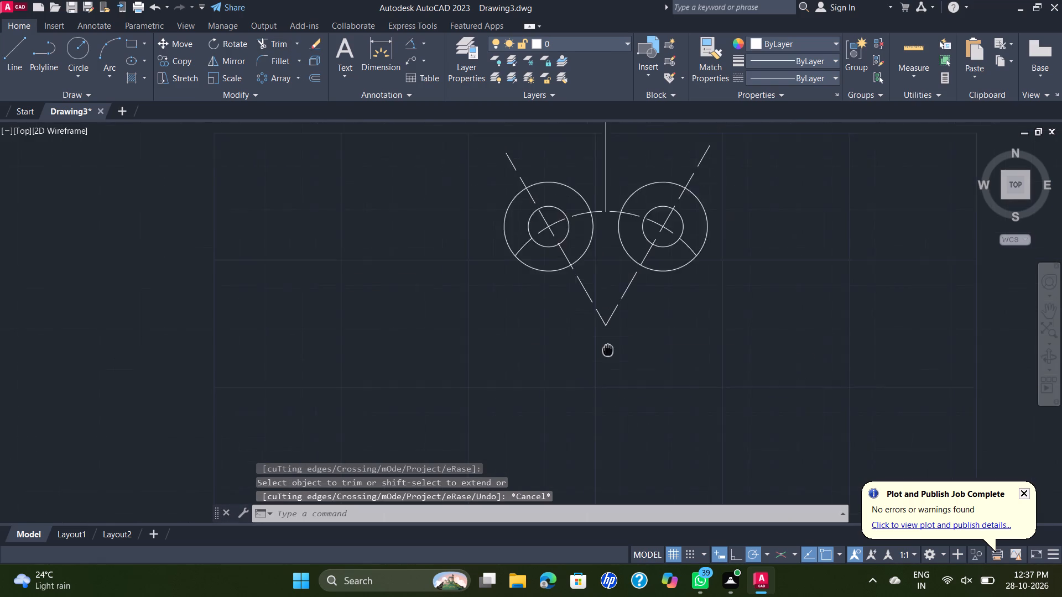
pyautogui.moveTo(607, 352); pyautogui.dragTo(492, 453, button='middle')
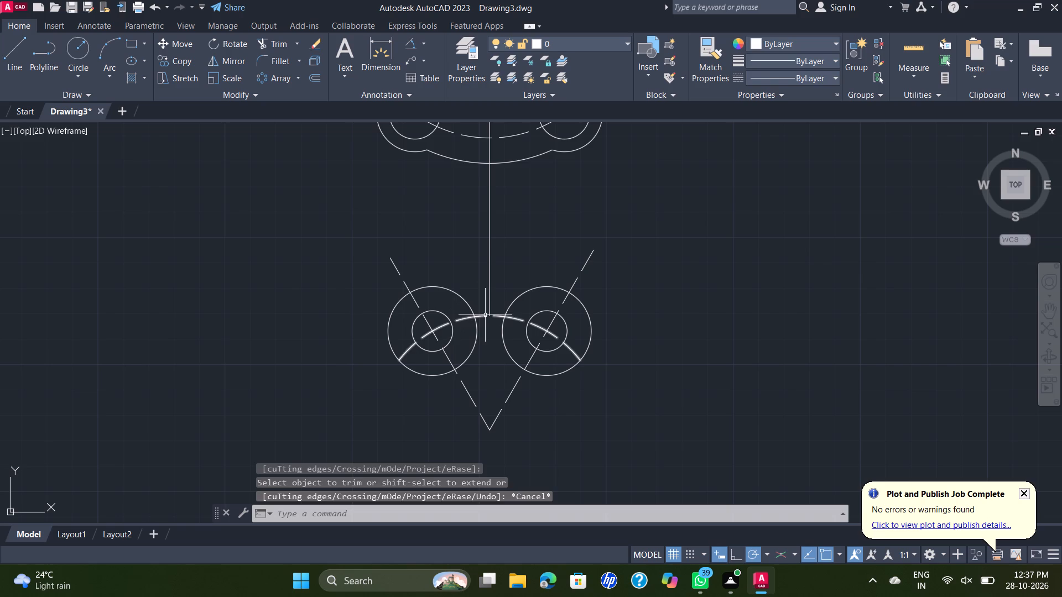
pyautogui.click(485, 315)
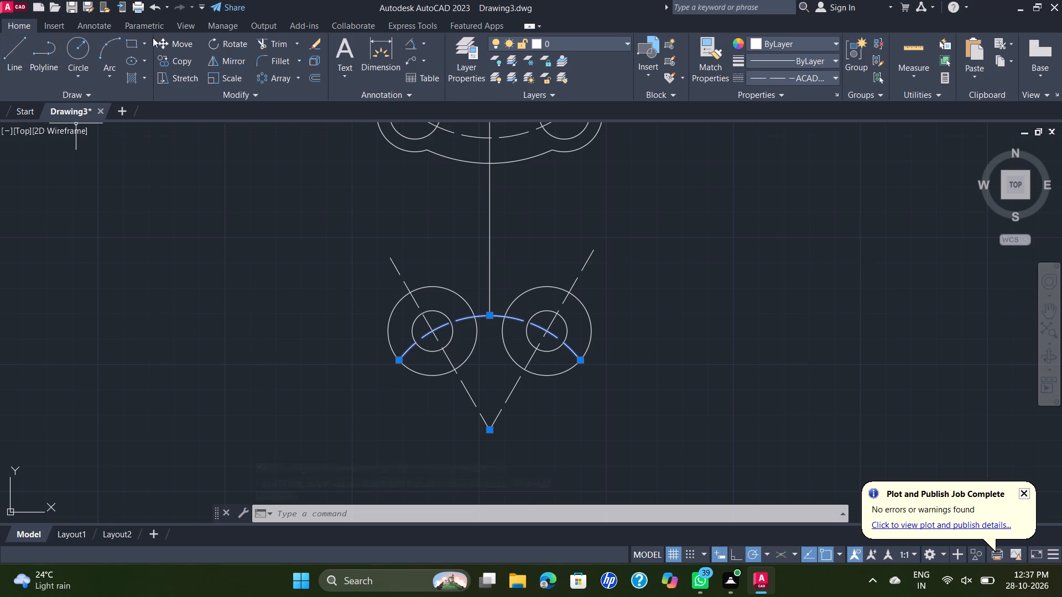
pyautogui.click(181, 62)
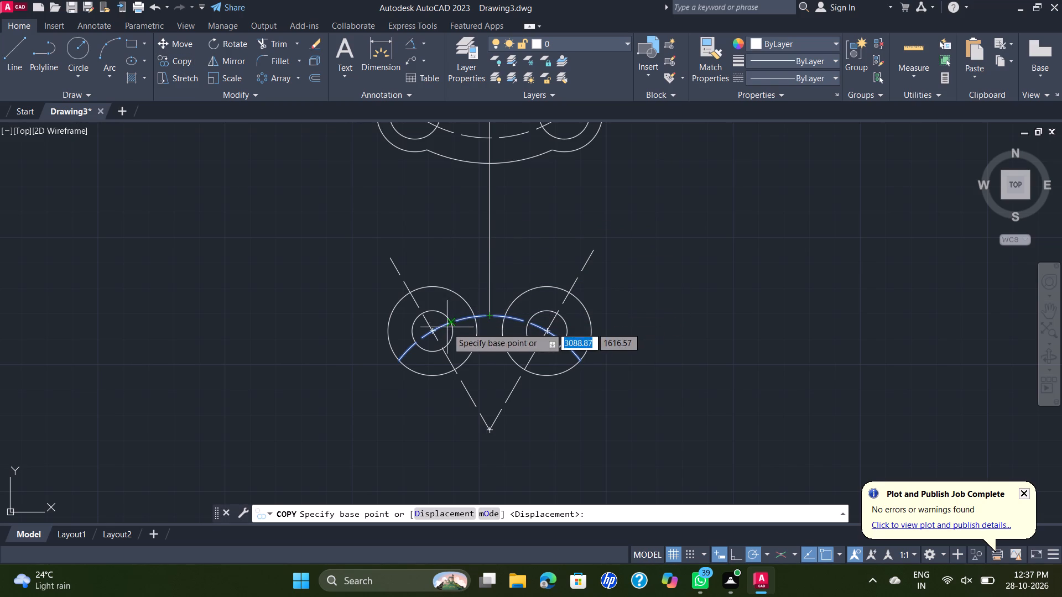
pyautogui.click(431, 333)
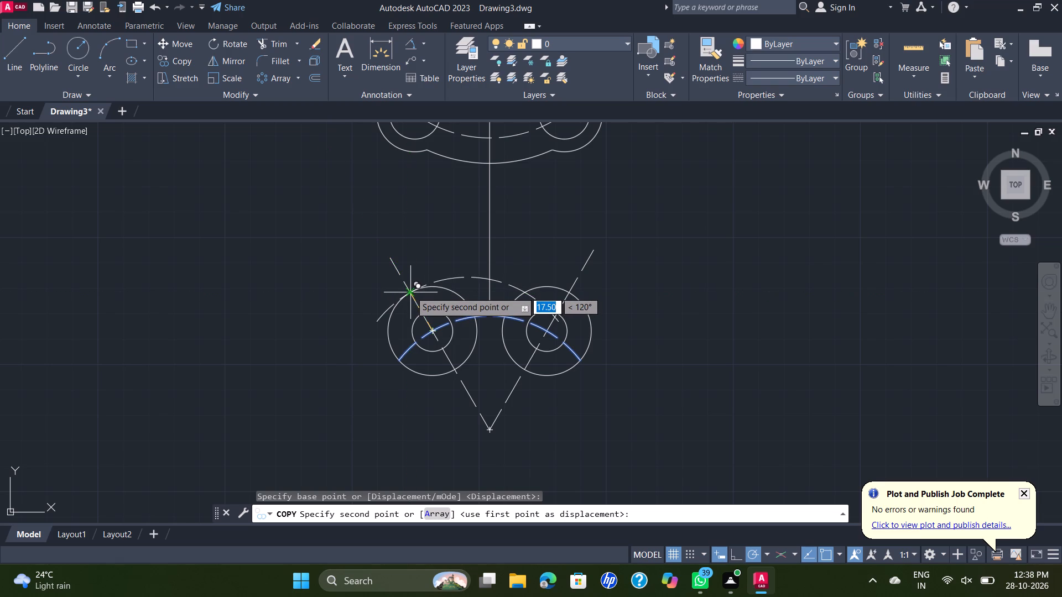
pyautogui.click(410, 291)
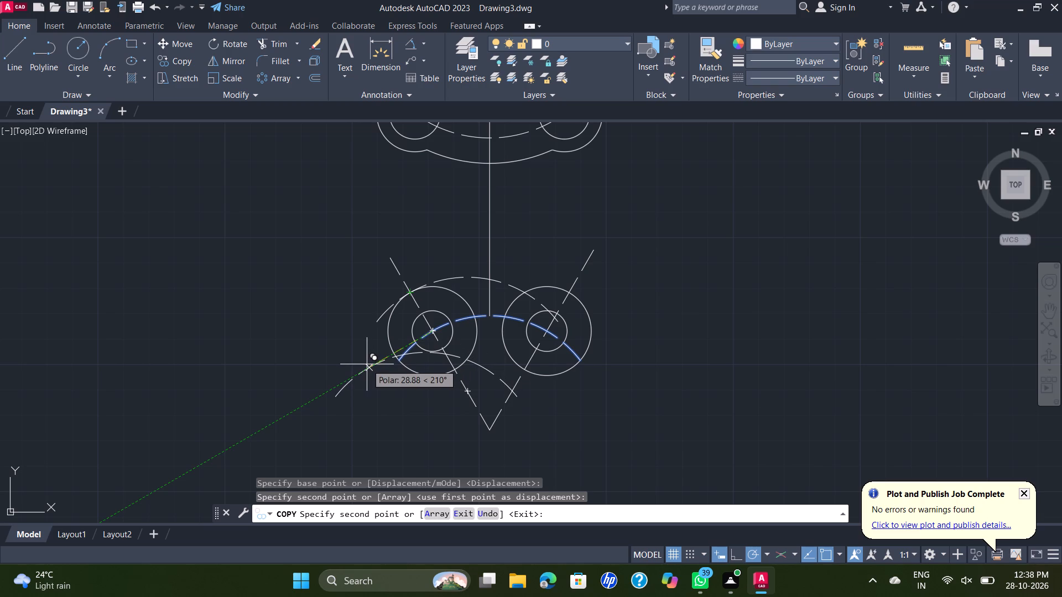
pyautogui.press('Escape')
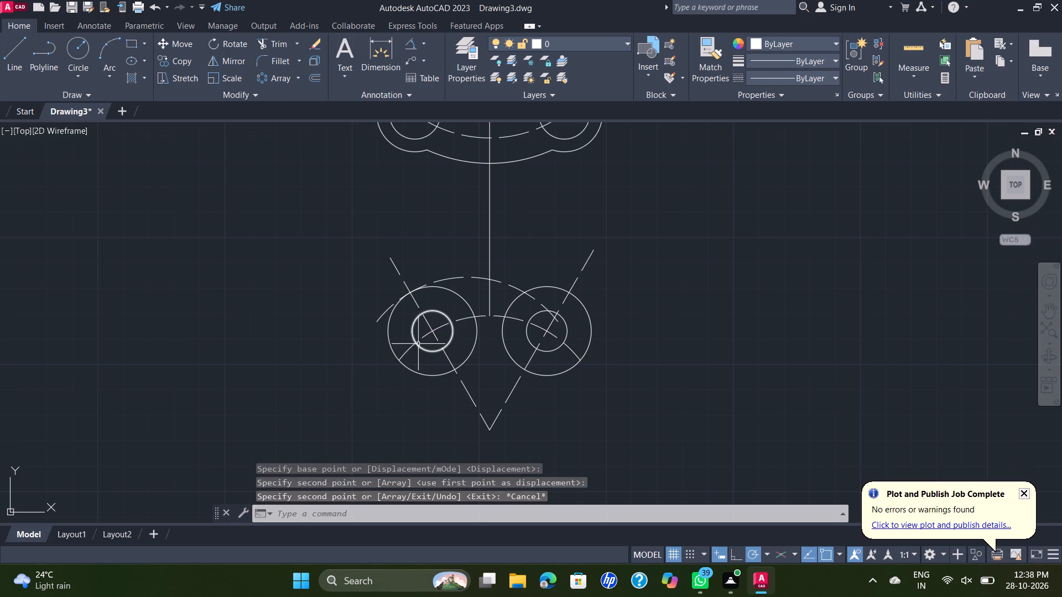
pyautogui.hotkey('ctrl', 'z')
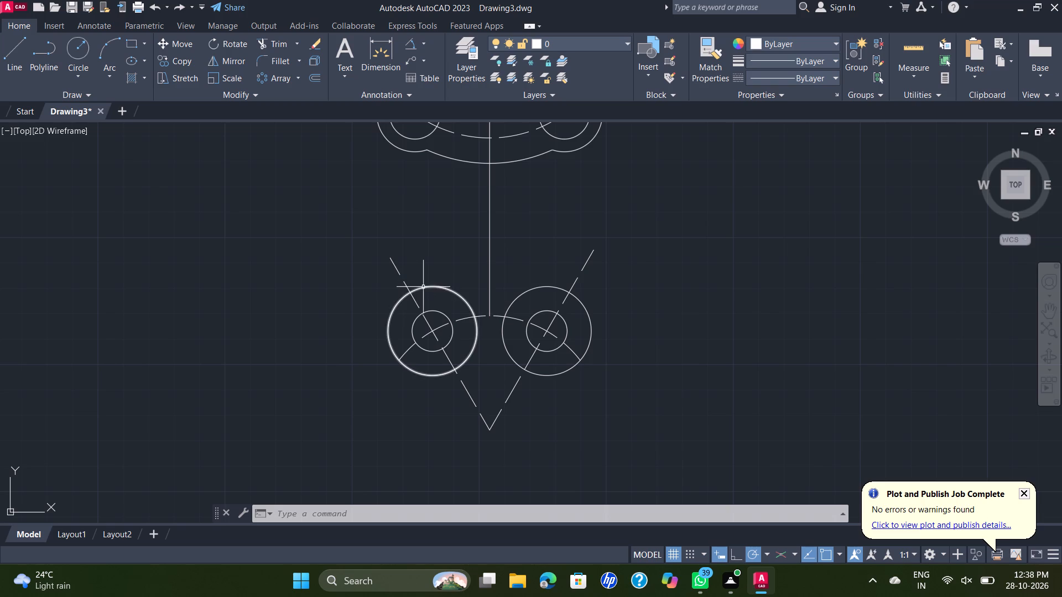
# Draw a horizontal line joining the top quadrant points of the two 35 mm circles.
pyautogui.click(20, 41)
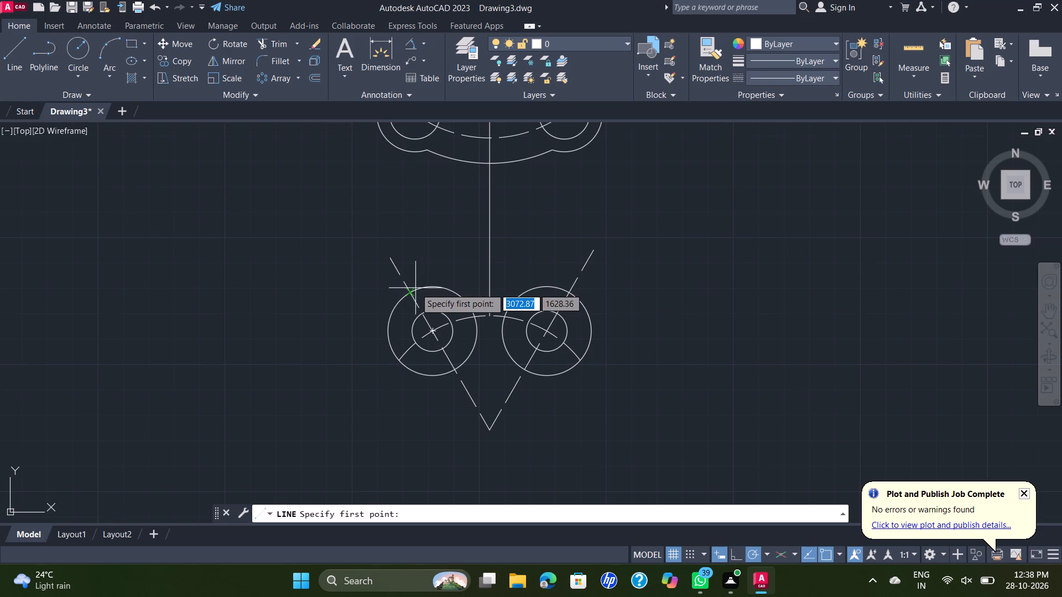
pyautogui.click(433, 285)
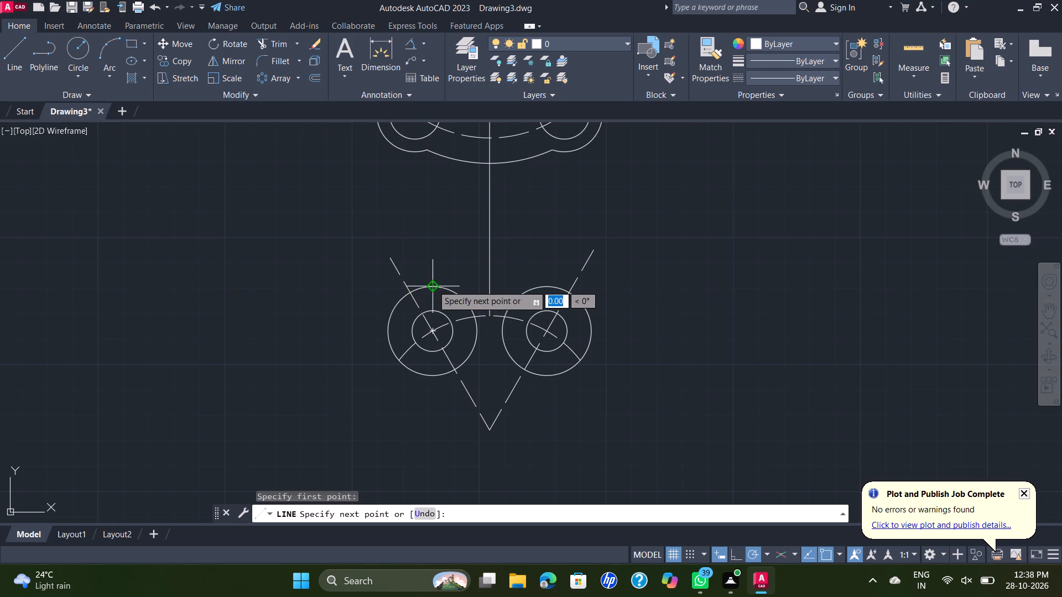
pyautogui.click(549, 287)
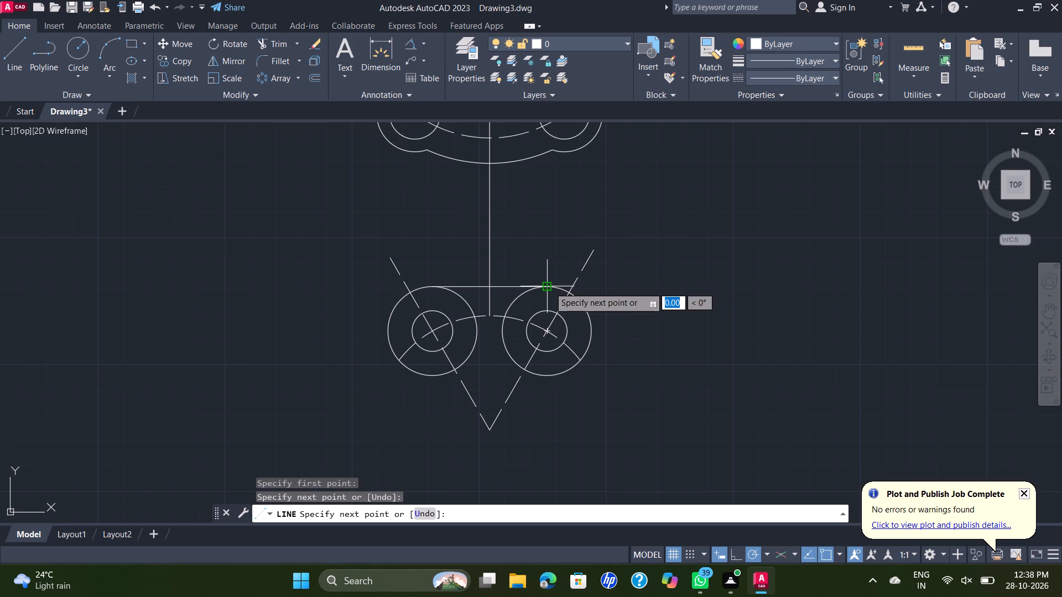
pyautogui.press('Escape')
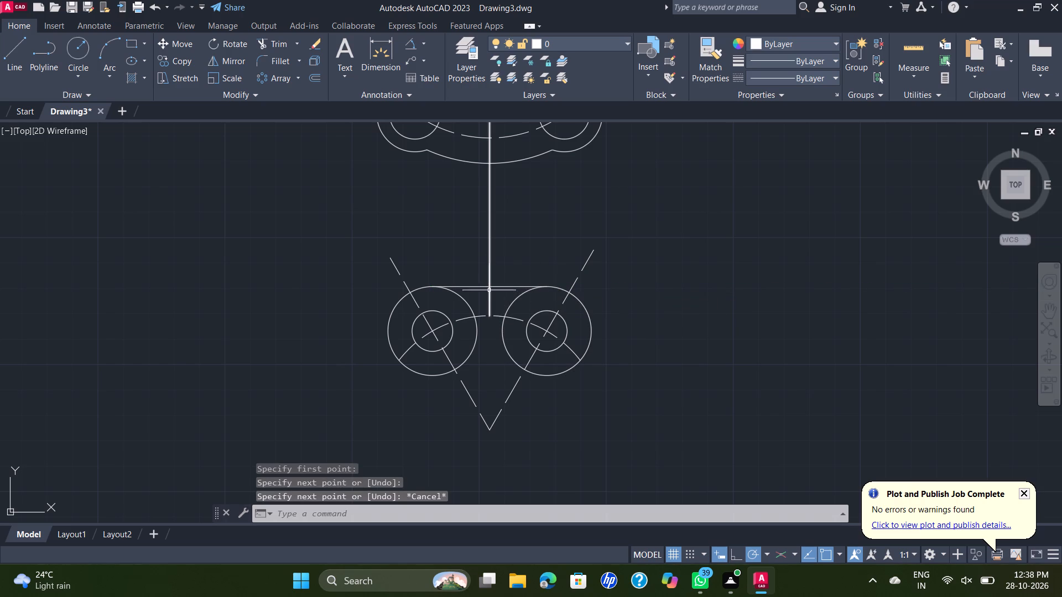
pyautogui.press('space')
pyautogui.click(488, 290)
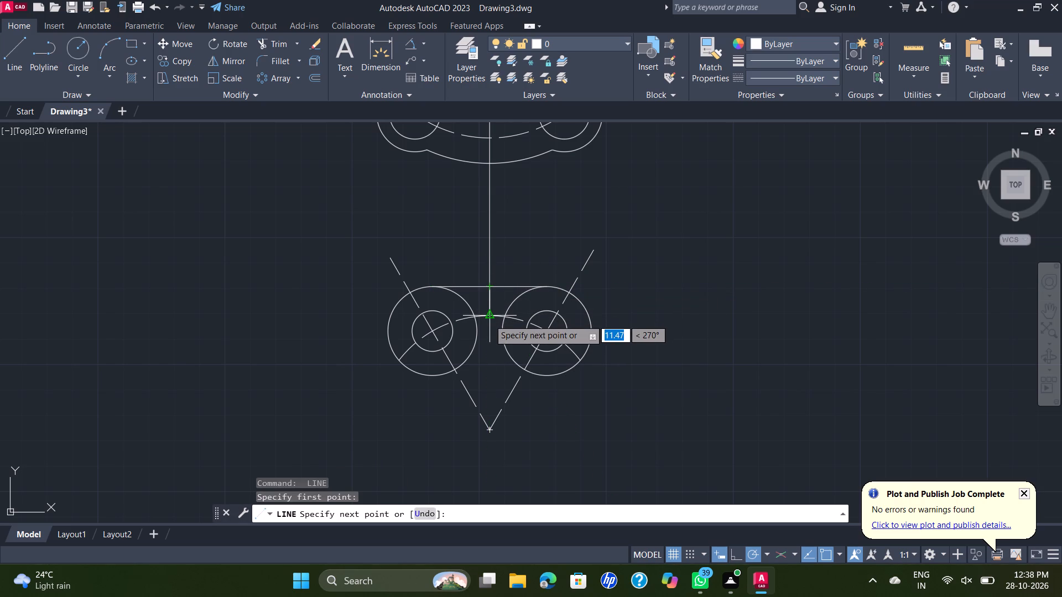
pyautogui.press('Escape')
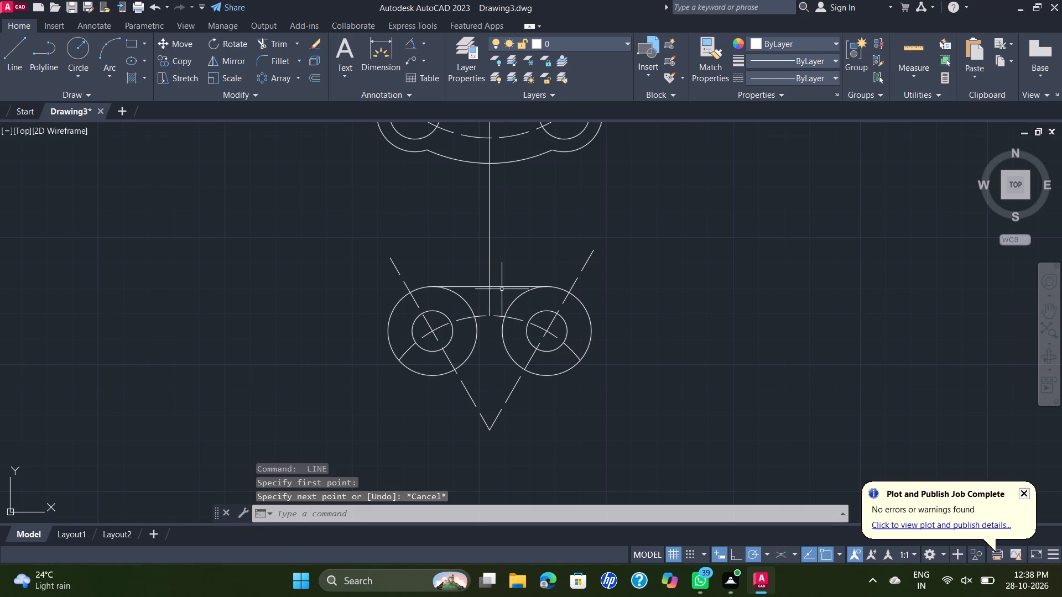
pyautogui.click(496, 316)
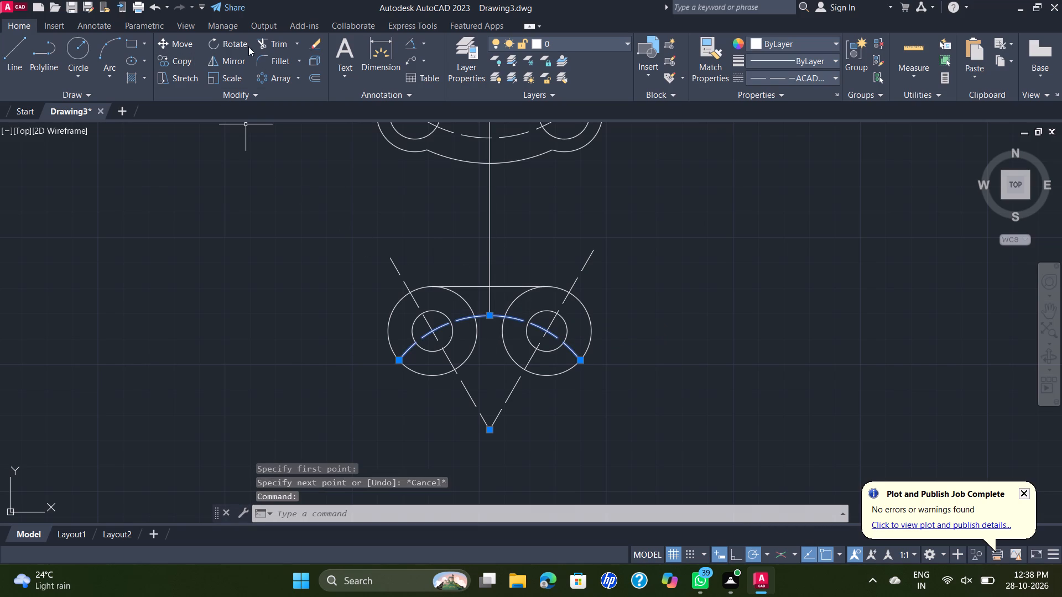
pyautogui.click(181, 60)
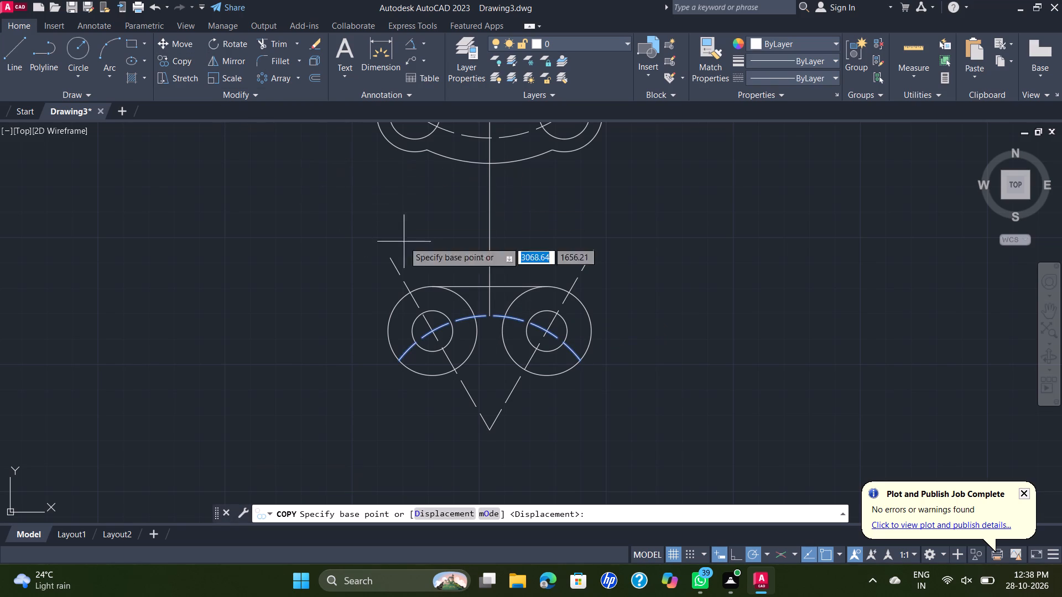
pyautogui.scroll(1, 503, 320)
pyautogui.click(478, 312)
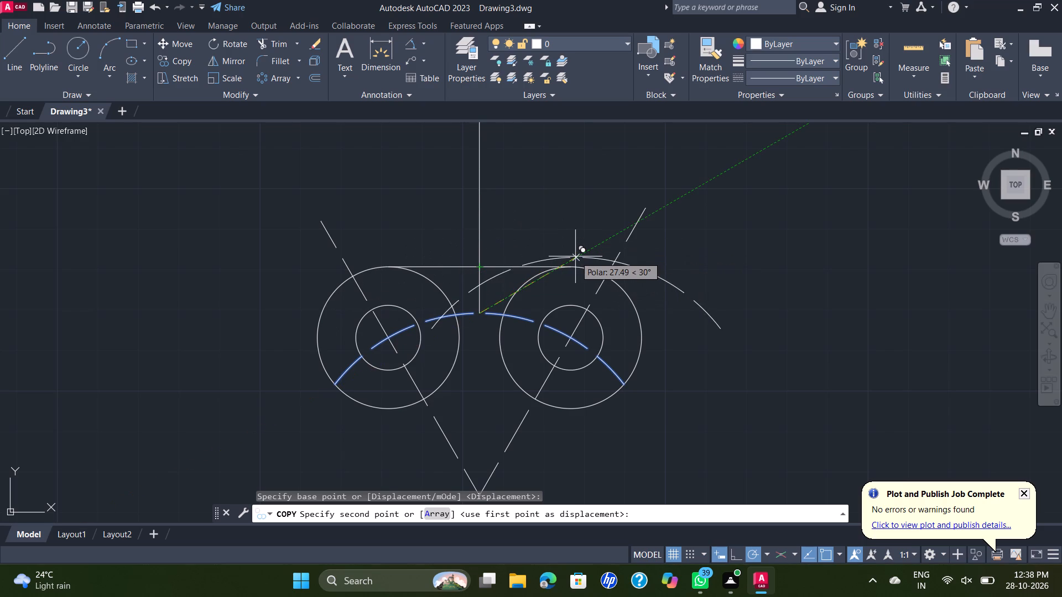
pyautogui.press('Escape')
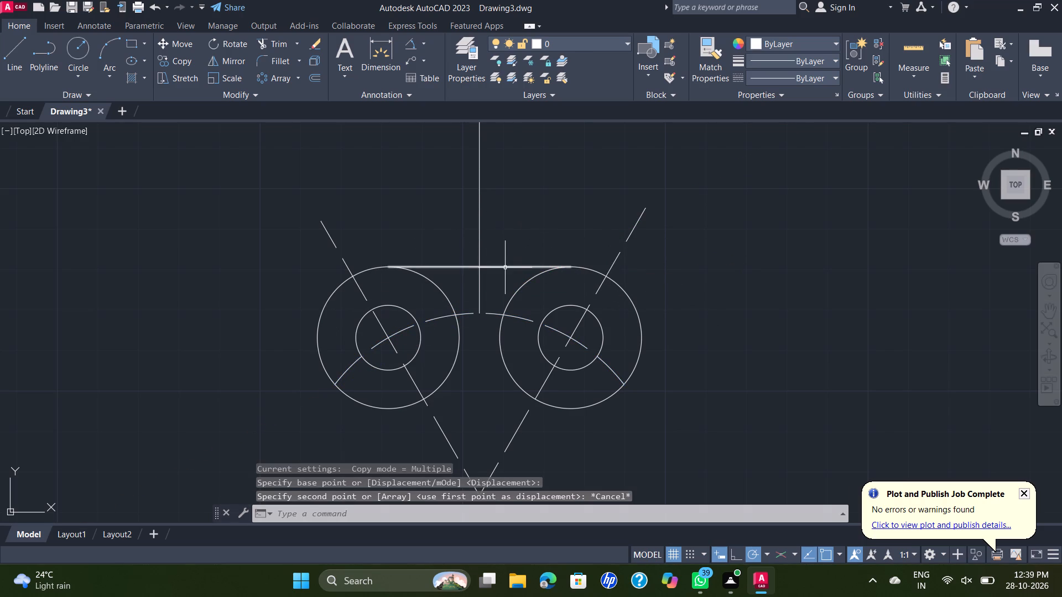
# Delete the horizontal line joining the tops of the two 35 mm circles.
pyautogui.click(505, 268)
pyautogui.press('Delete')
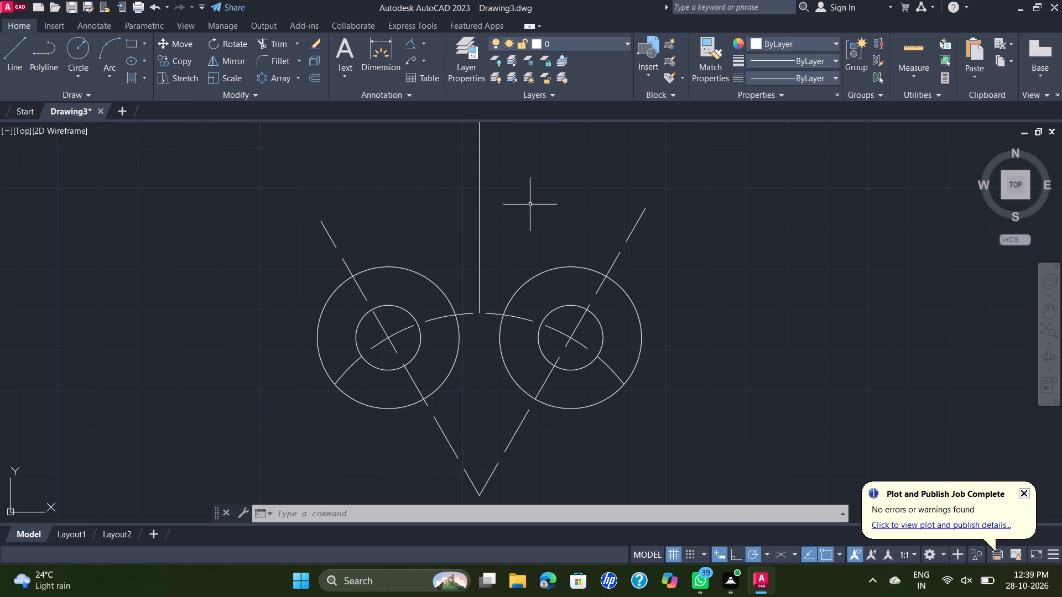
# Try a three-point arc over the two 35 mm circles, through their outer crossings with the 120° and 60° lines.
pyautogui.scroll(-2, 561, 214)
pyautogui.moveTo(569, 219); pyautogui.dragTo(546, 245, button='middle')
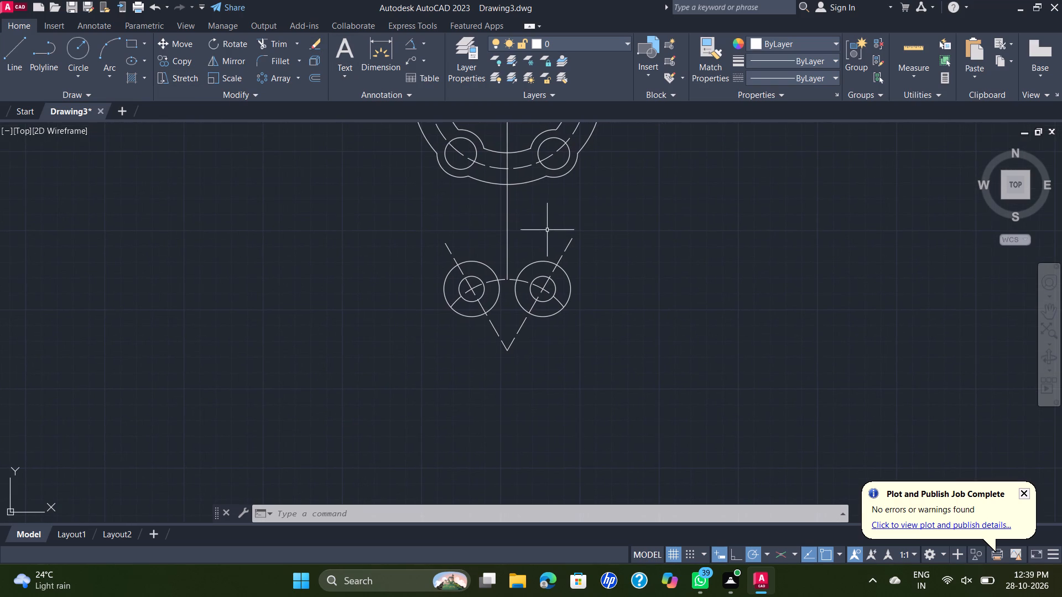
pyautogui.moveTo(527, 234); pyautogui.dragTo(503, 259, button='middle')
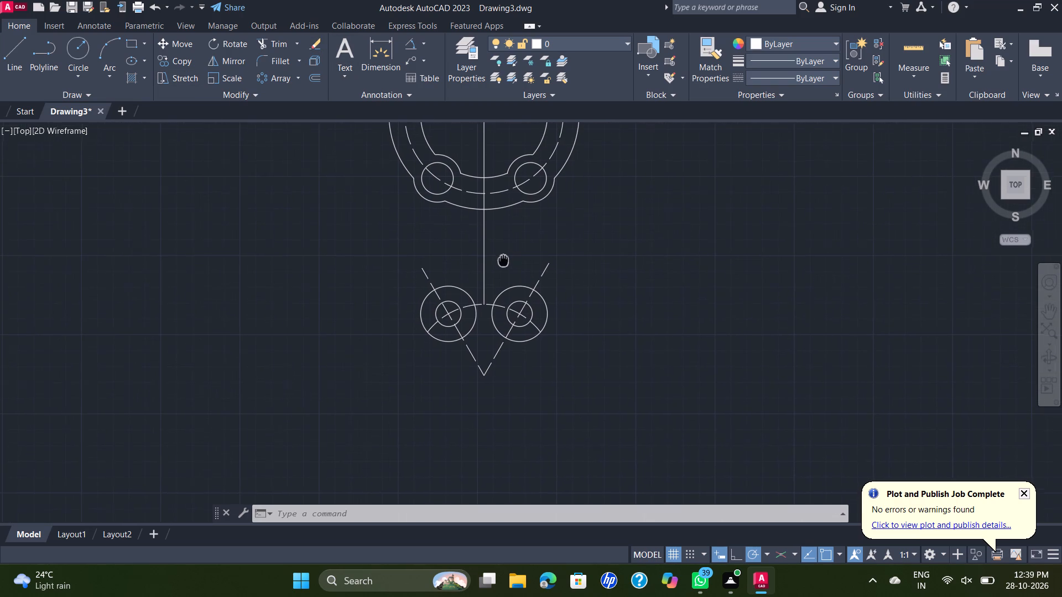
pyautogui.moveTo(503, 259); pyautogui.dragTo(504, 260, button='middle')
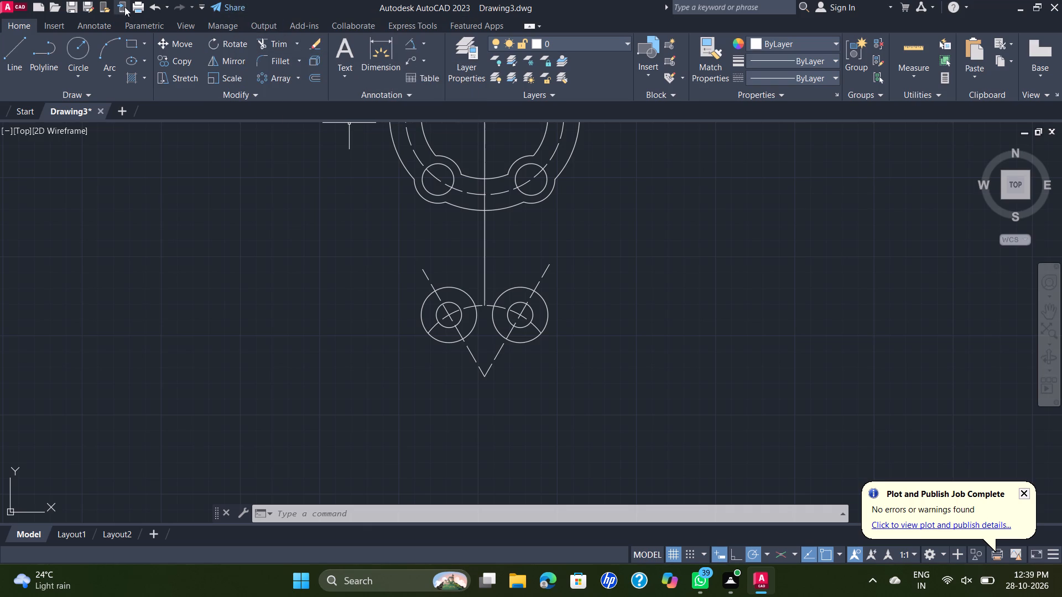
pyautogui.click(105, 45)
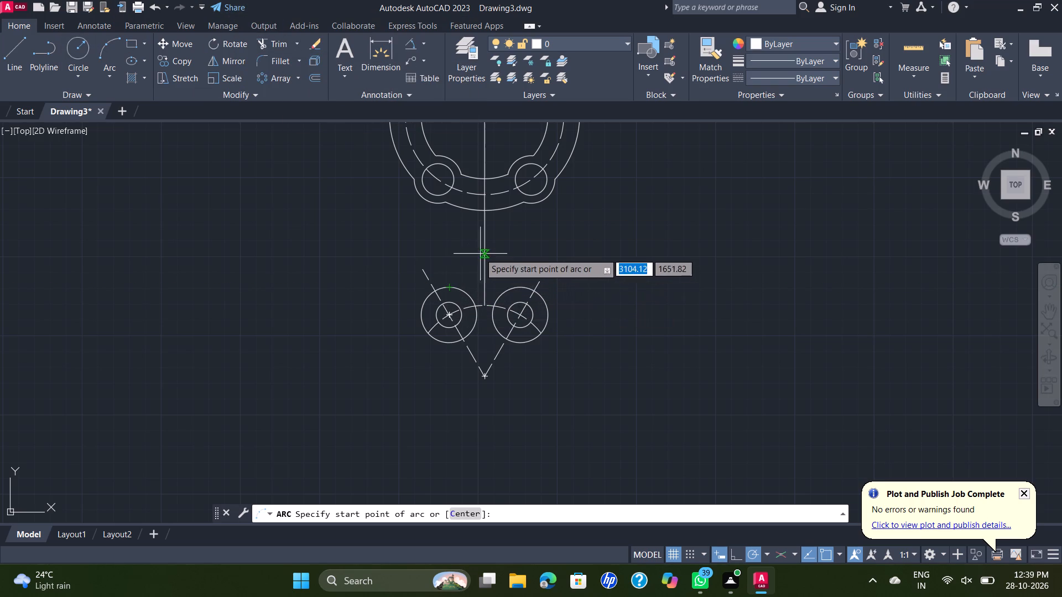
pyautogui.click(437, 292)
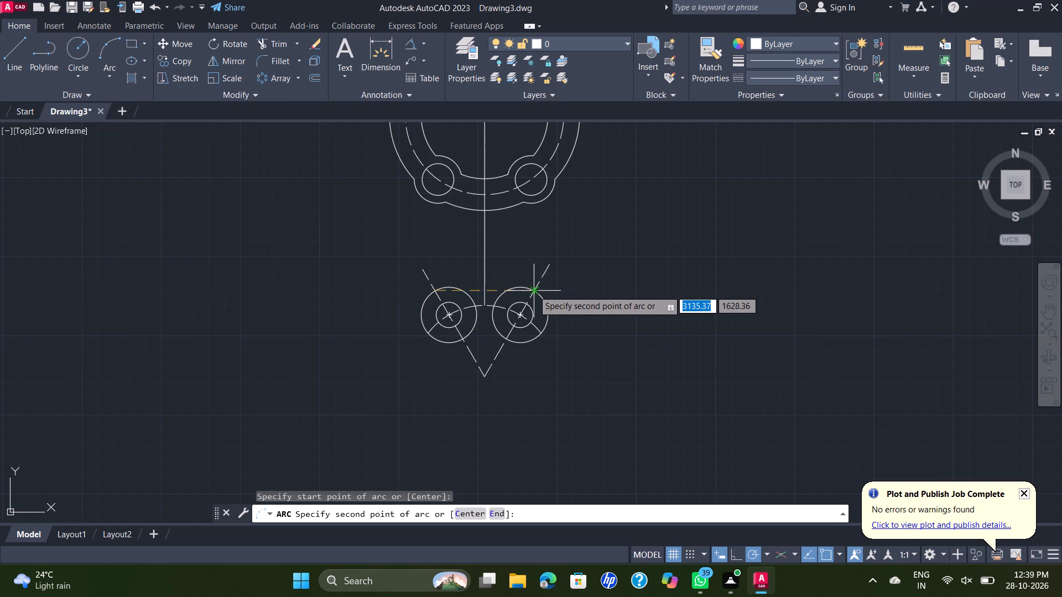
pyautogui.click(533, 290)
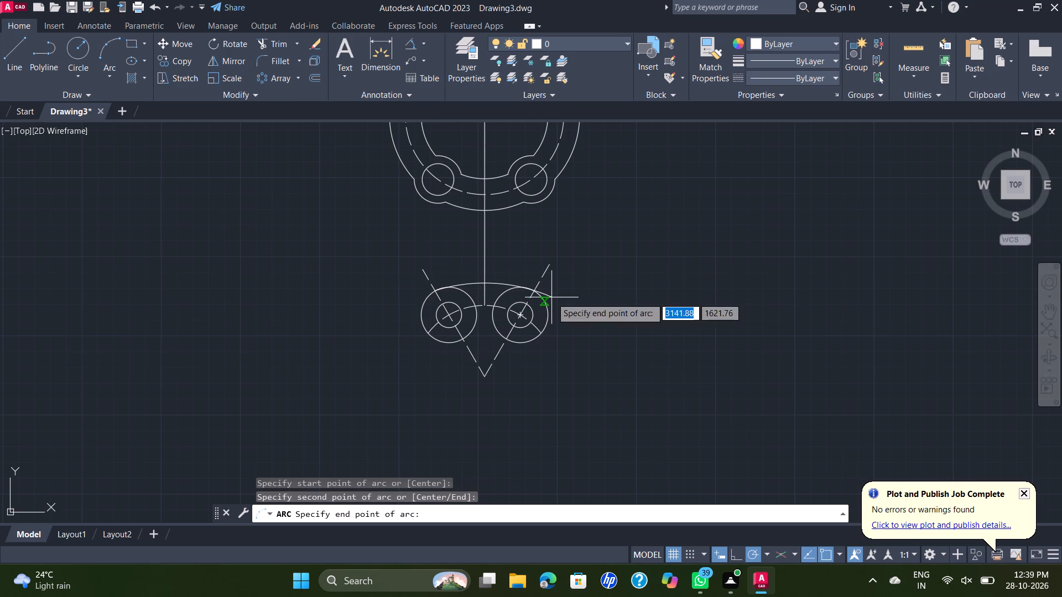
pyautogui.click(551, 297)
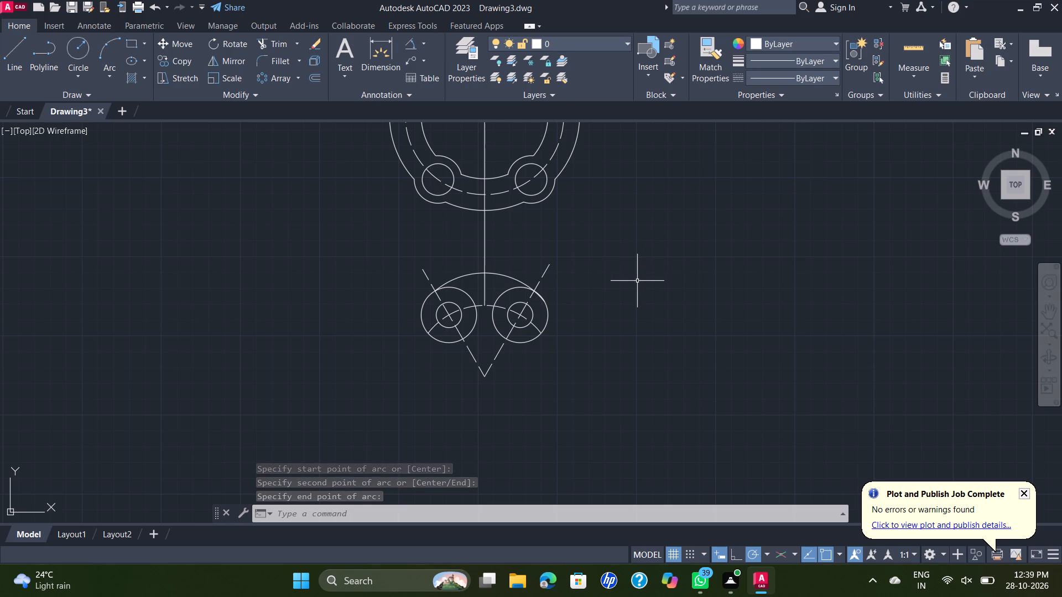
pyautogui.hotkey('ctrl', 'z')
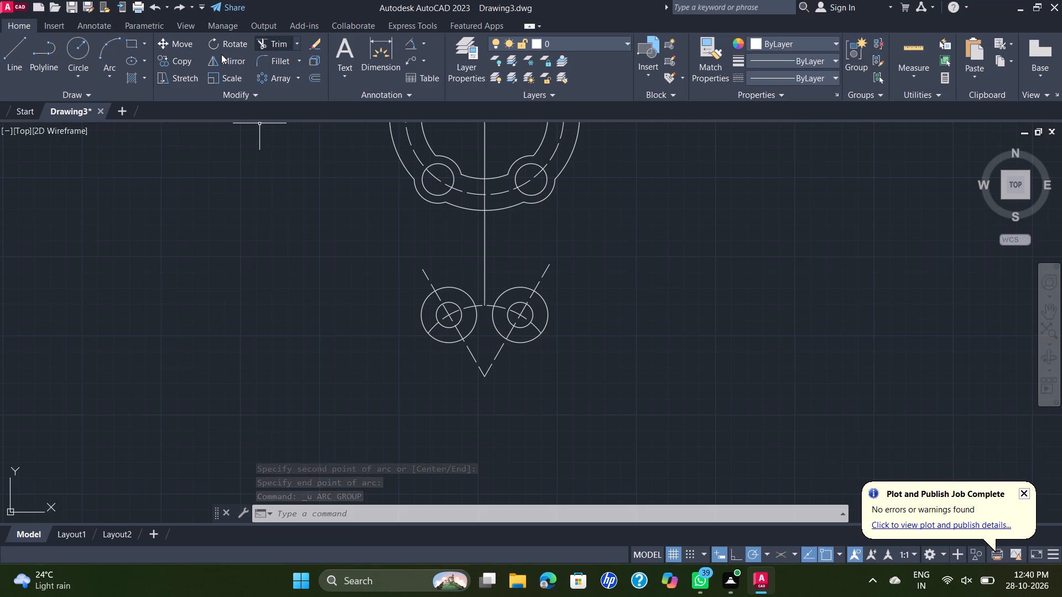
# Draw a three-point arc over the two 35 mm circles through their outer crossings with the 120° and 60° lines, extending past the second circle.
pyautogui.click(105, 46)
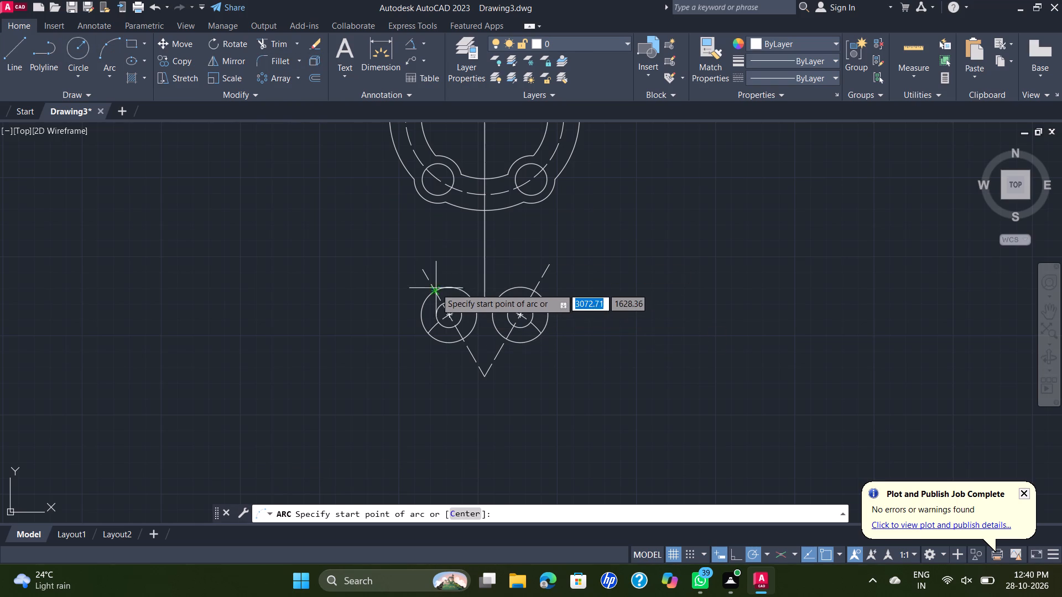
pyautogui.click(437, 288)
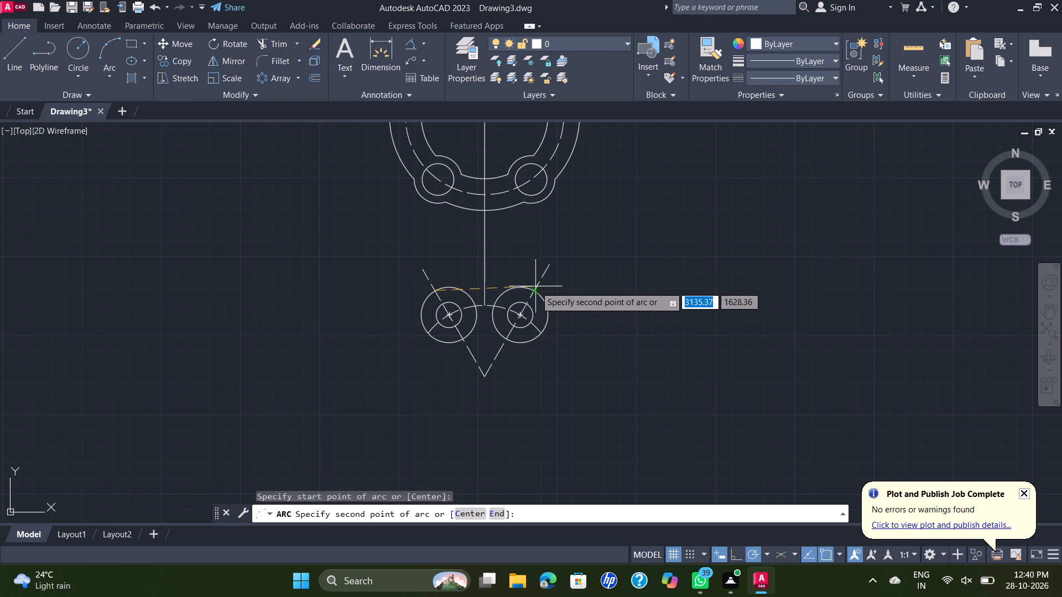
pyautogui.click(535, 290)
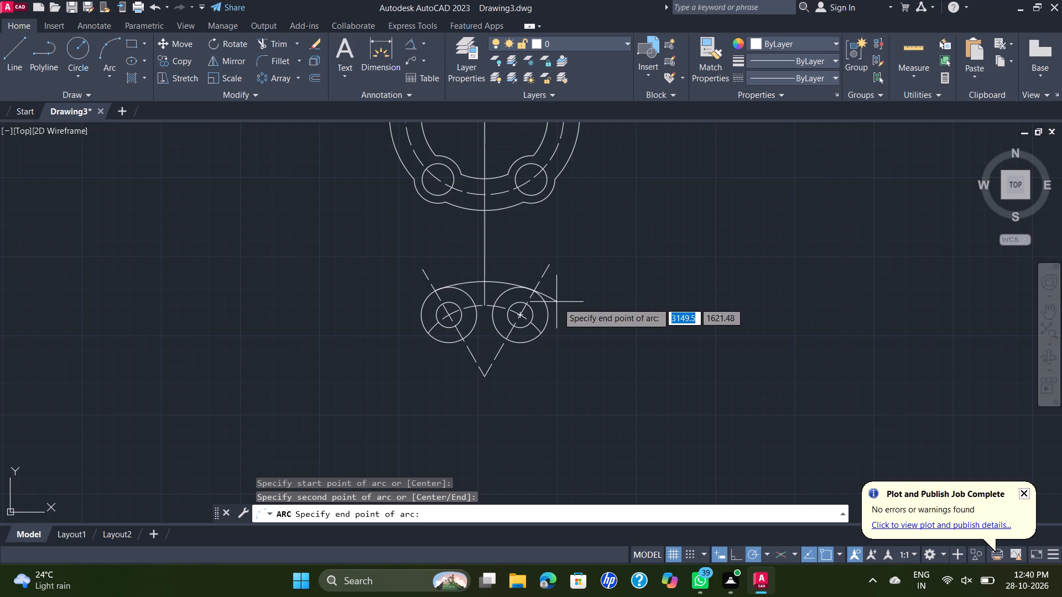
pyautogui.click(558, 304)
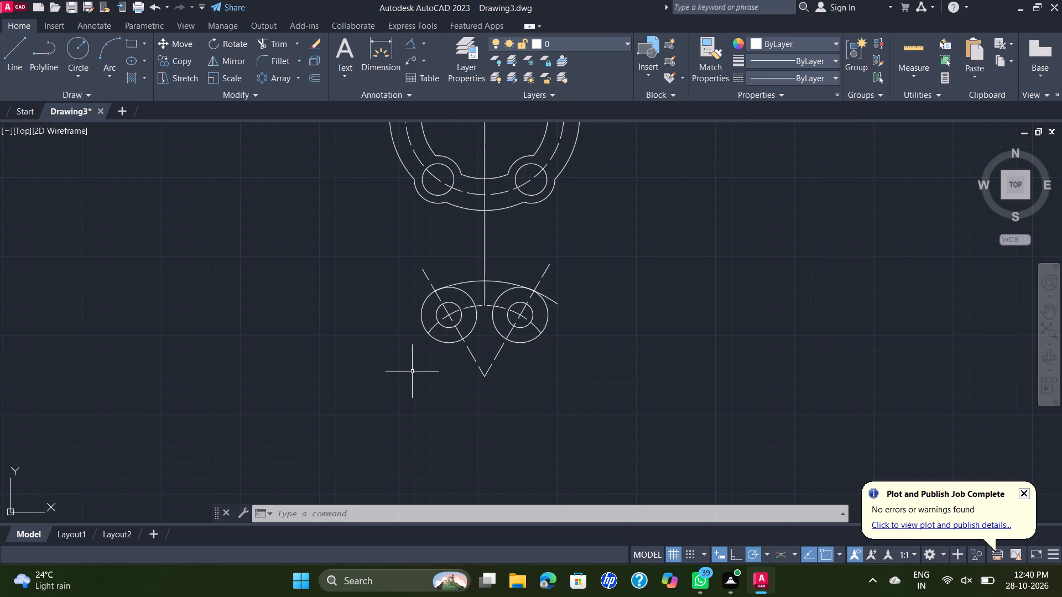
# Draw a three-point arc over the two R8 circles through their outer crossings with the 120° and 60° lines, extending past the second circle.
pyautogui.press('space')
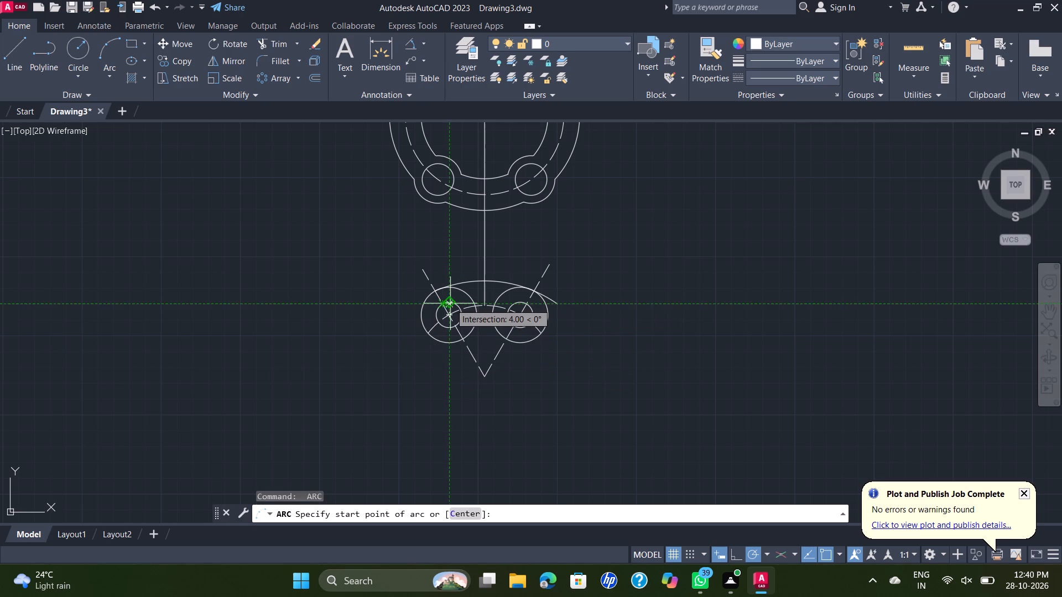
pyautogui.scroll(3, 443, 303)
pyautogui.click(432, 306)
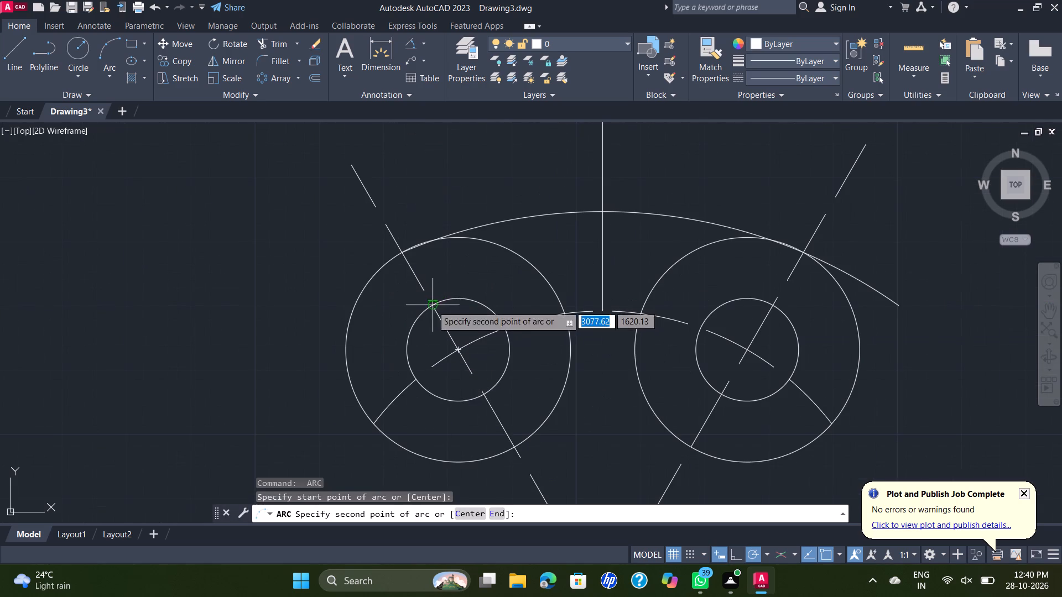
pyautogui.click(770, 305)
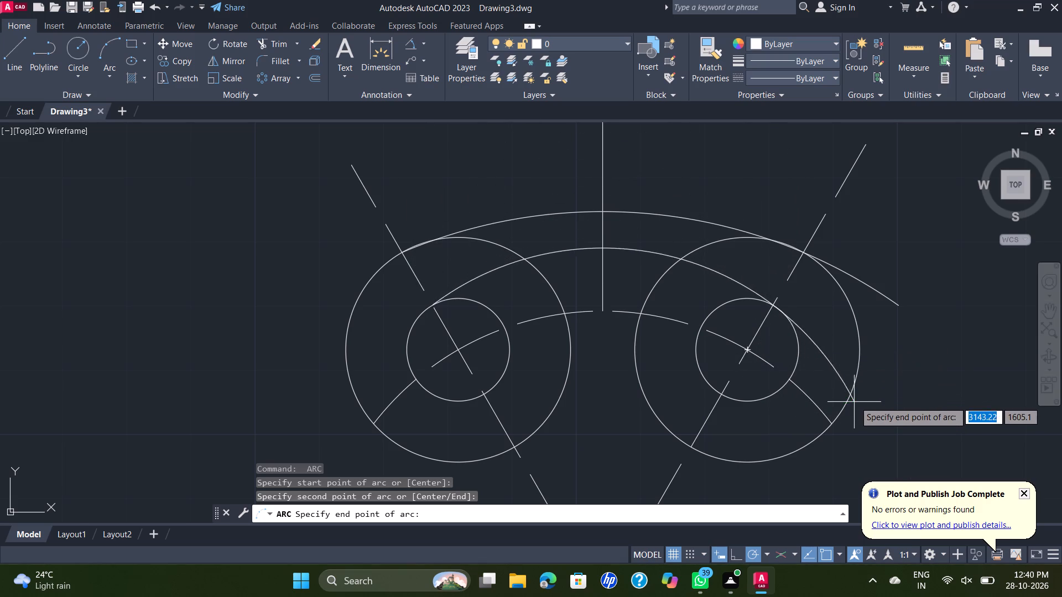
pyautogui.click(876, 377)
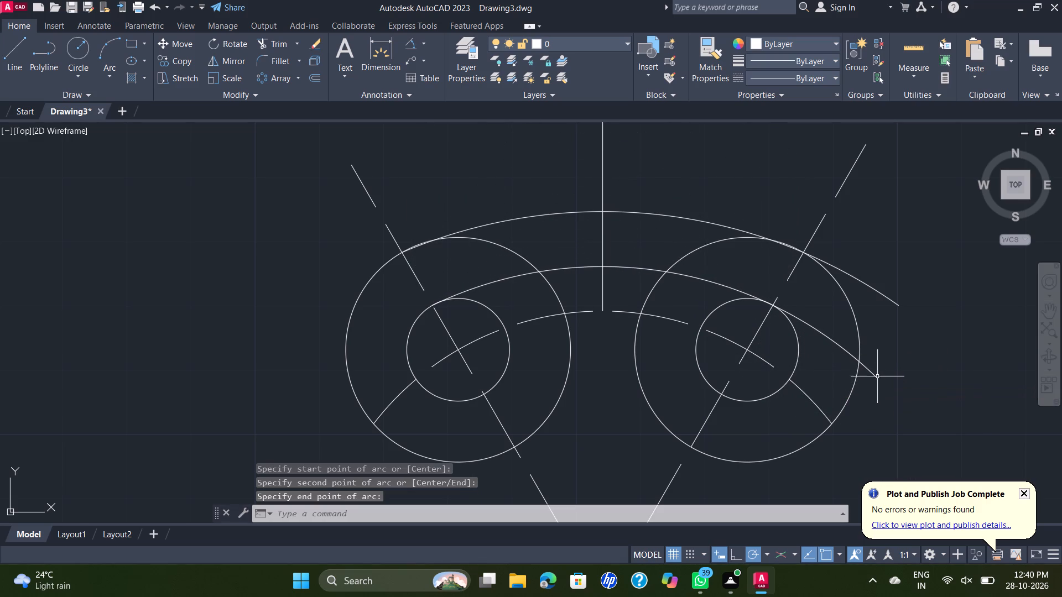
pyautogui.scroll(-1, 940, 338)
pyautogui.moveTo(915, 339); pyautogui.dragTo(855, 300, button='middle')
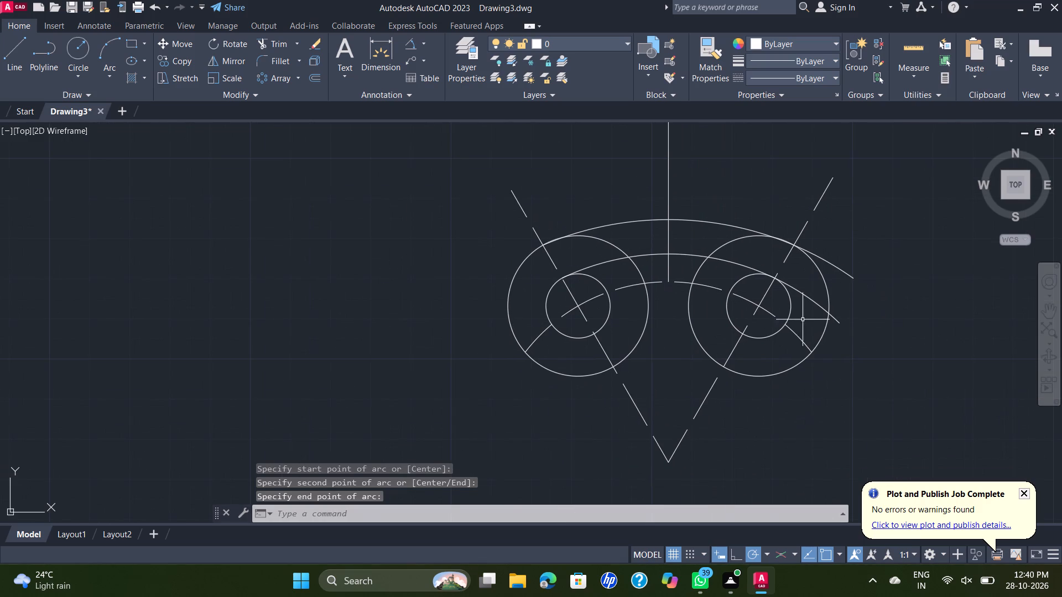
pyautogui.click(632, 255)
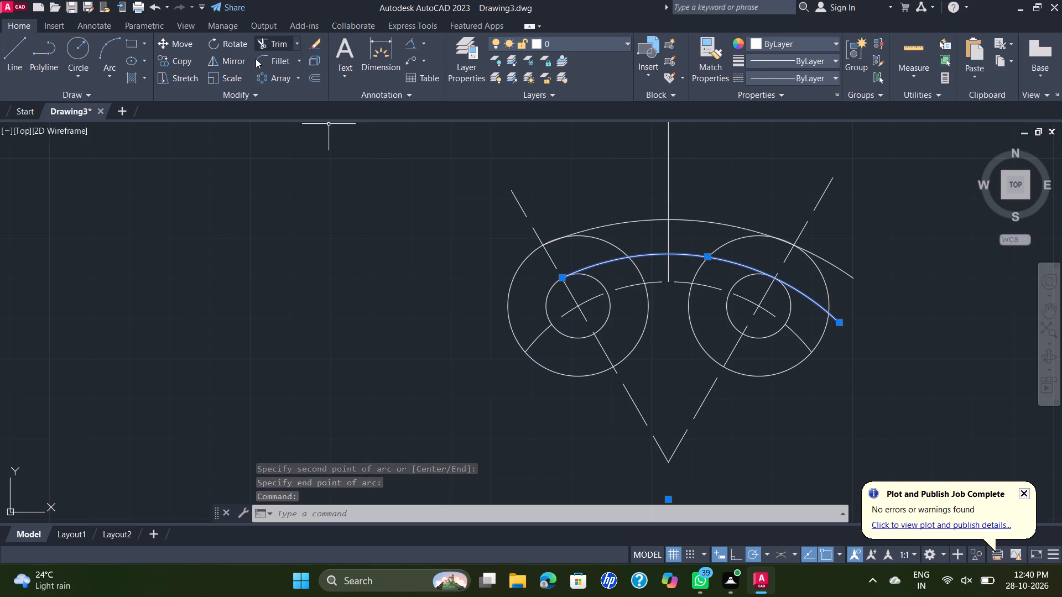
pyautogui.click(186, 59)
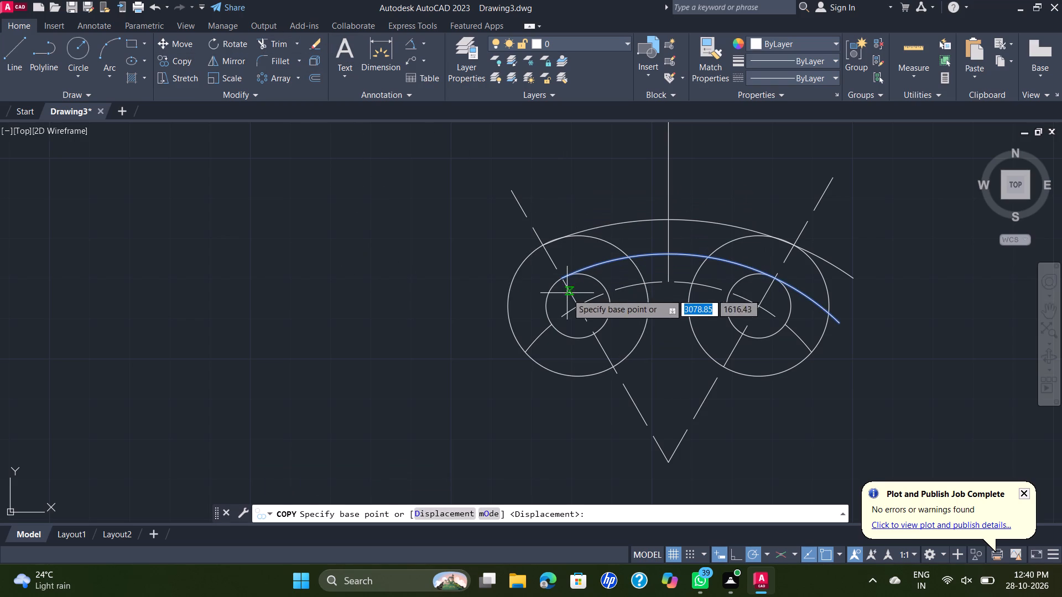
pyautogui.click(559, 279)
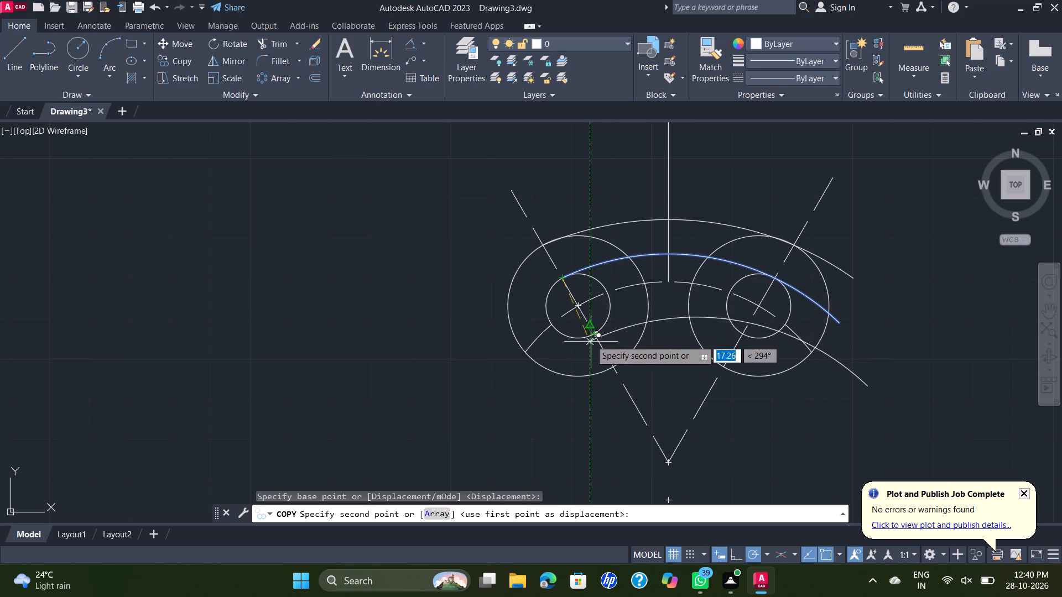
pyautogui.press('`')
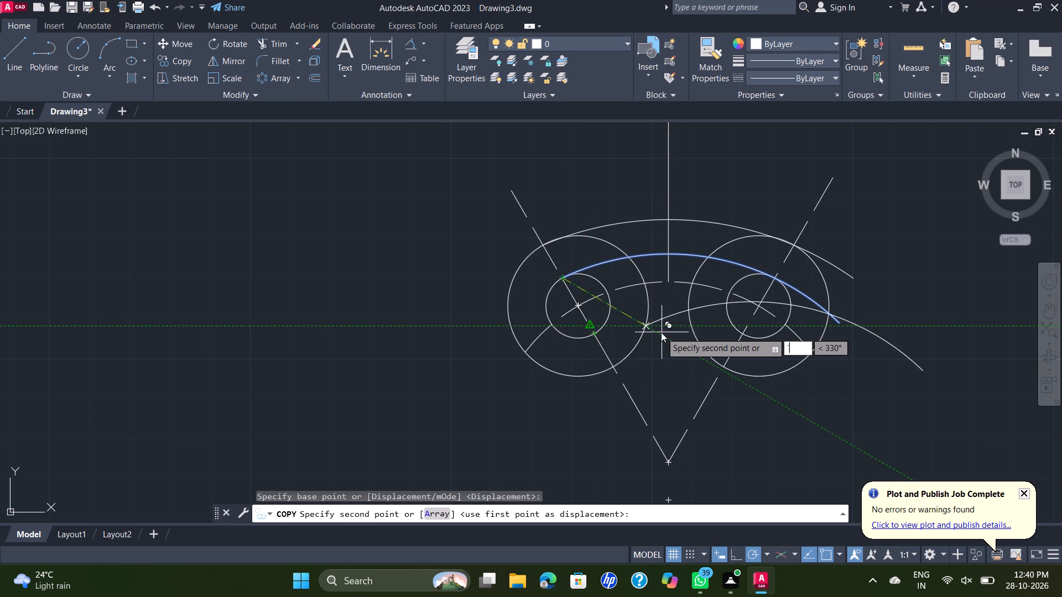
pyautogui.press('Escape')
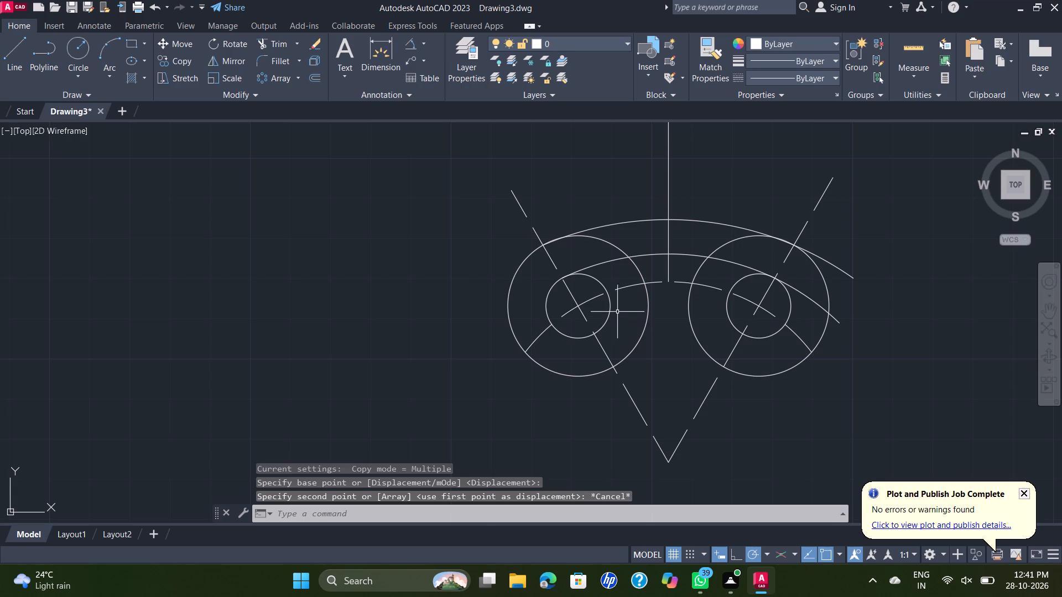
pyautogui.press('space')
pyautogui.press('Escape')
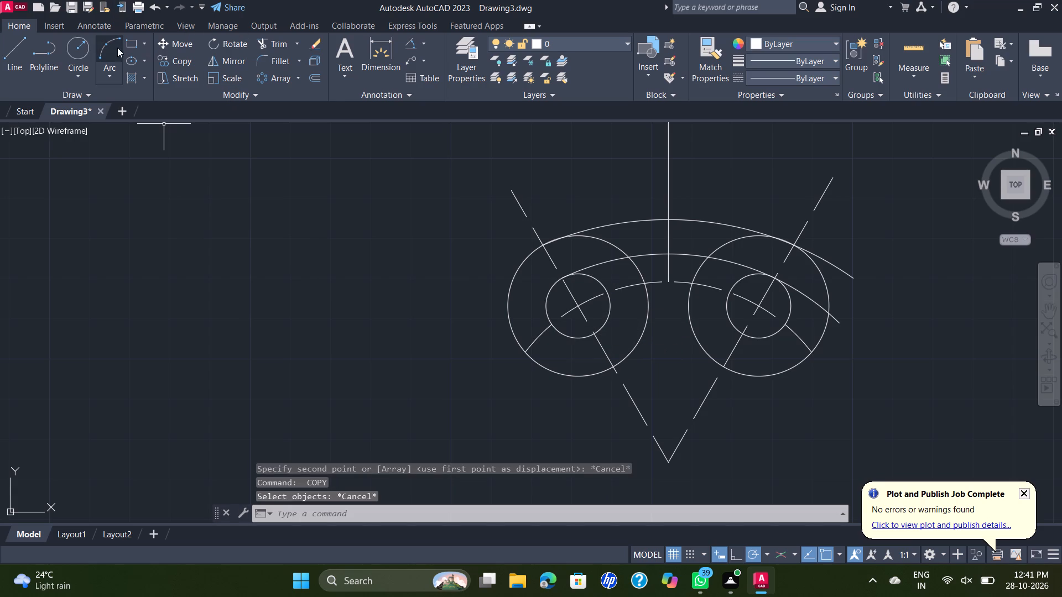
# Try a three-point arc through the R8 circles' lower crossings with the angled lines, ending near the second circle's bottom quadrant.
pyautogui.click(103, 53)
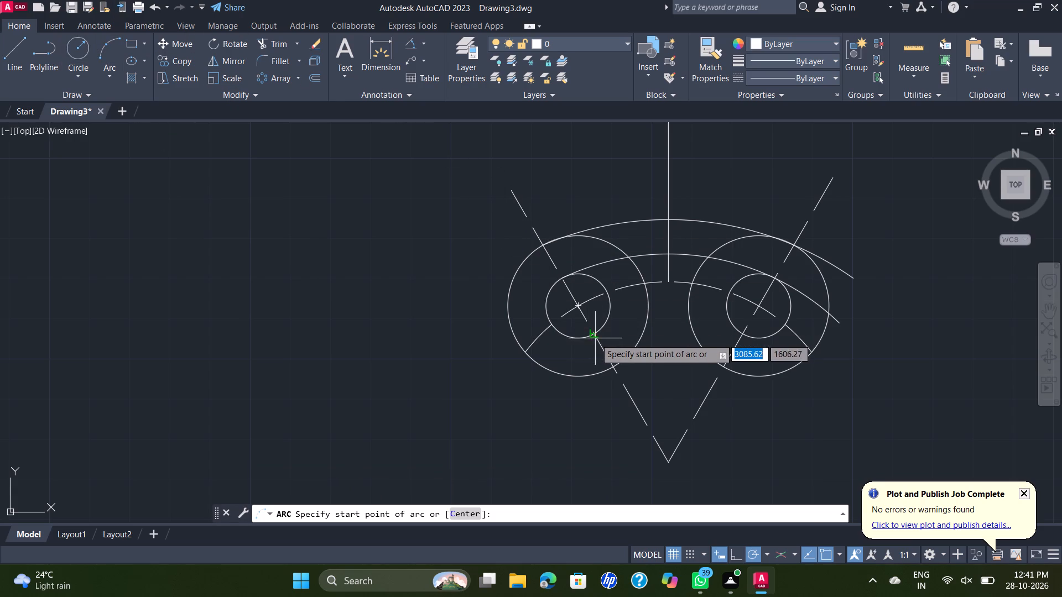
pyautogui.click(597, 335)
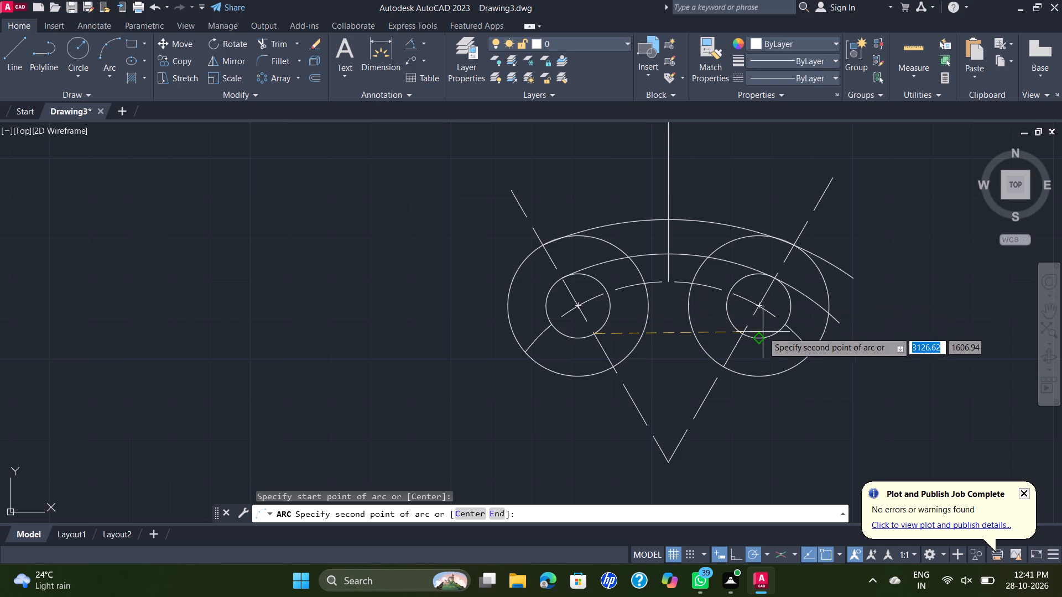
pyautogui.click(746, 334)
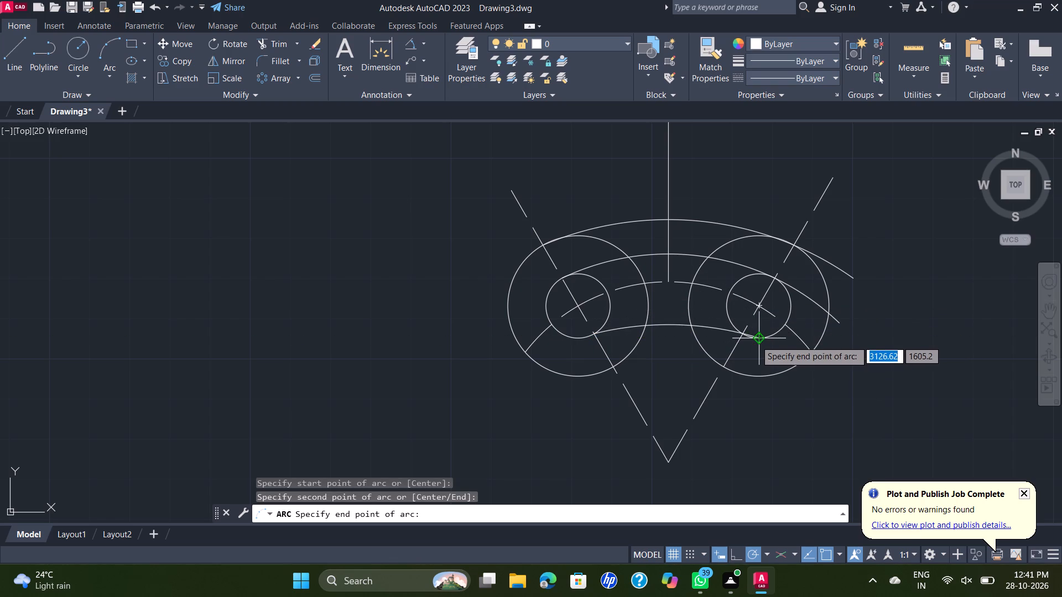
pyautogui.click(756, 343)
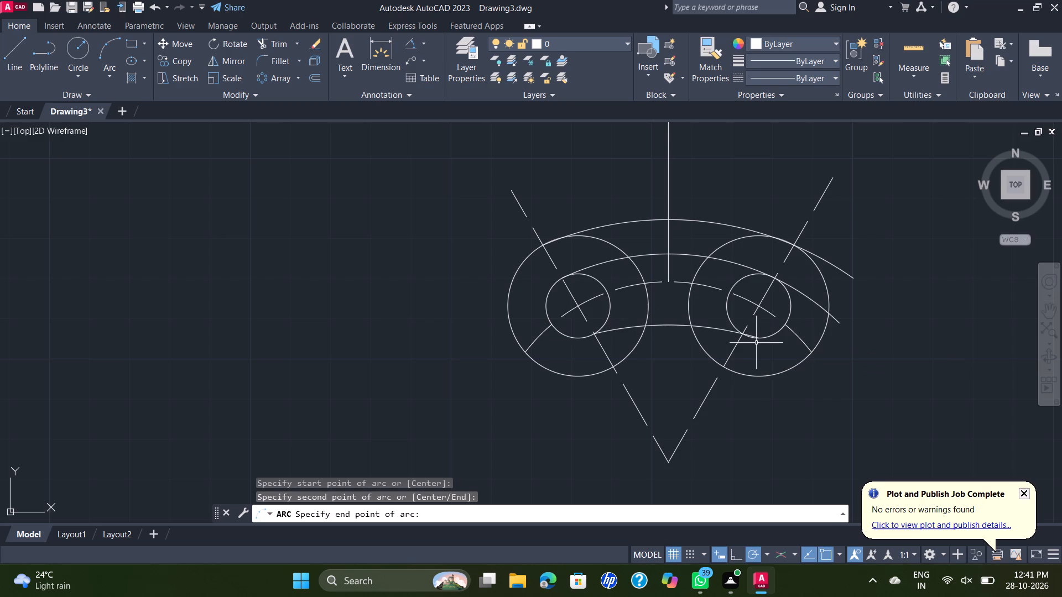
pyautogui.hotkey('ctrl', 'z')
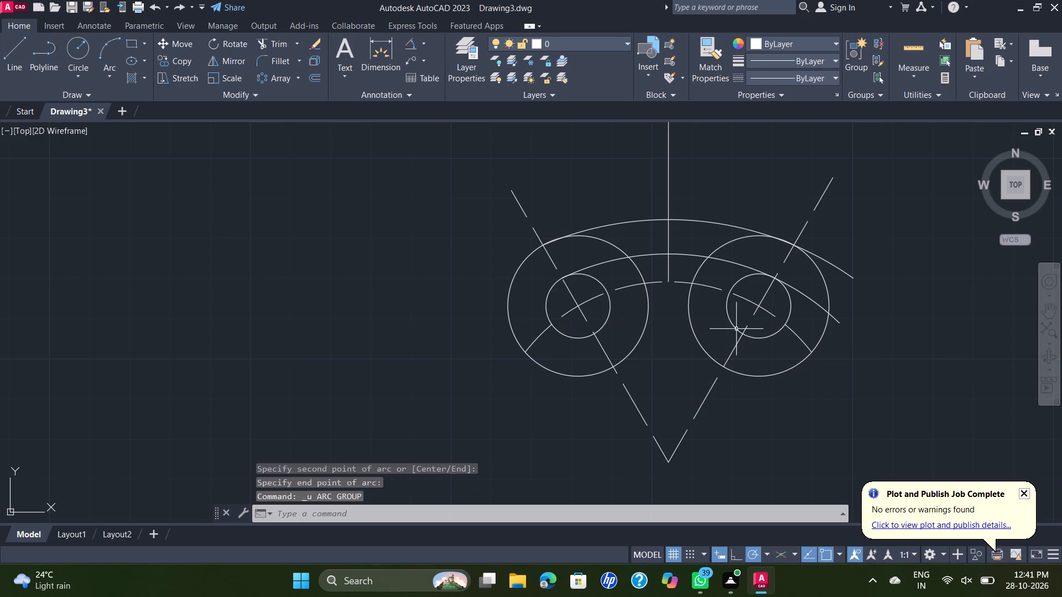
# Draw a three-point arc through the R8 circles' lower crossings with the angled lines, ending below and beyond the second R8 circle.
pyautogui.click(113, 41)
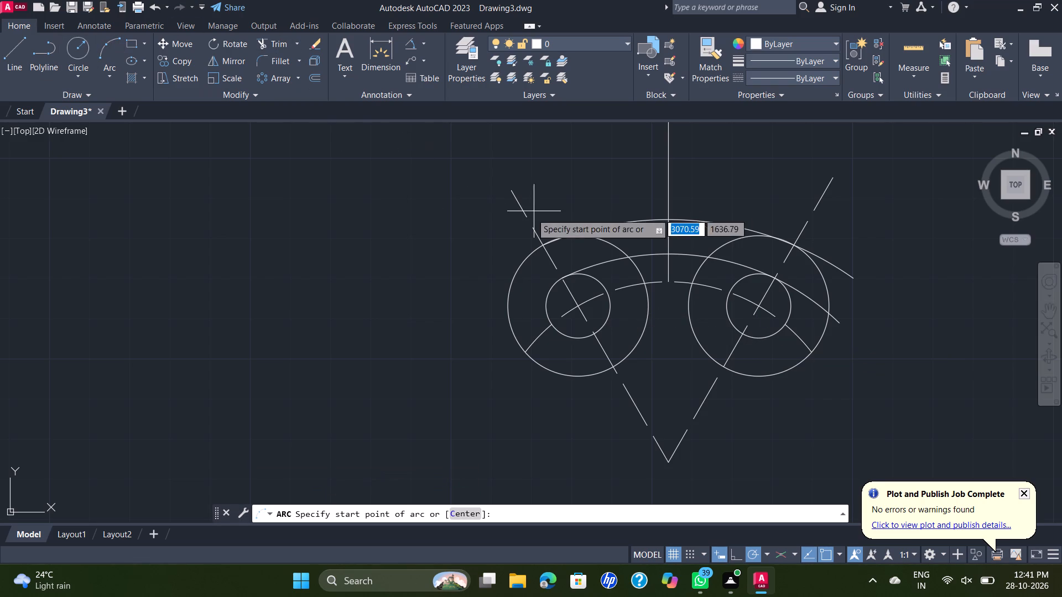
pyautogui.click(591, 330)
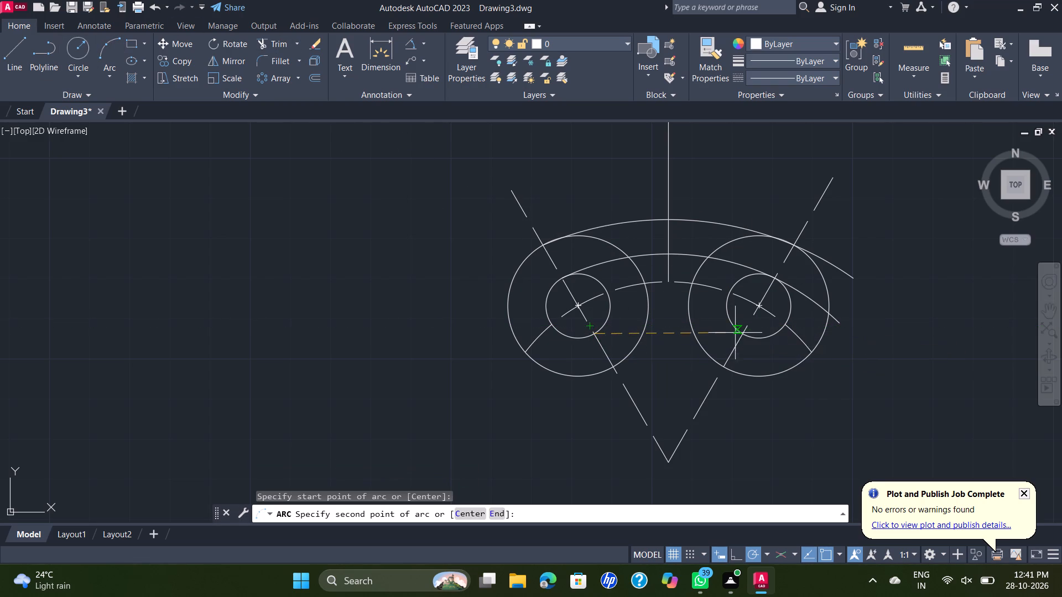
pyautogui.click(740, 334)
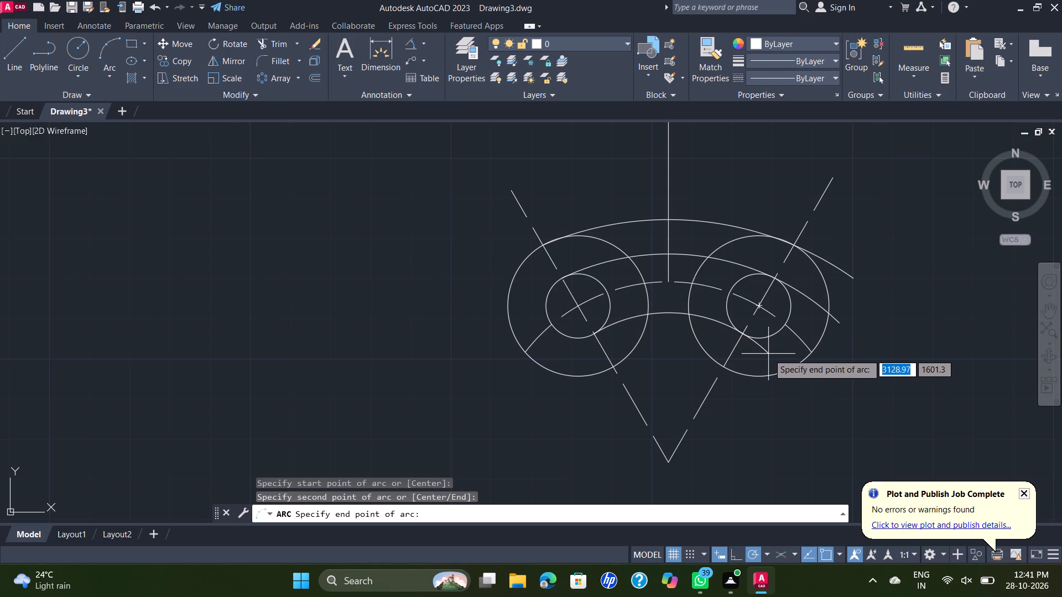
pyautogui.click(769, 354)
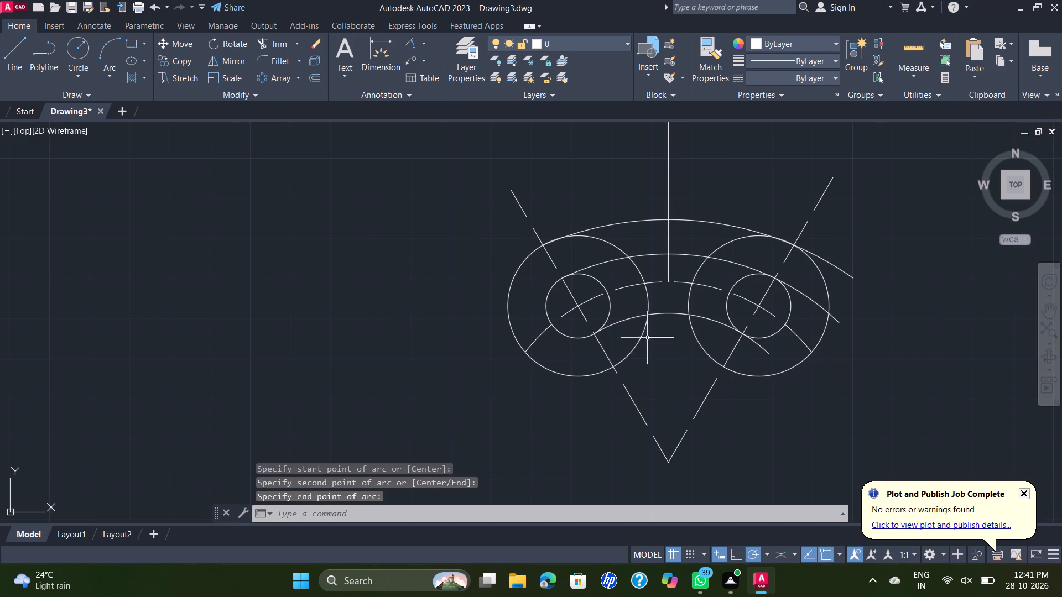
# Draw a three-point arc through the 35 mm circles' lower crossings with the angled lines, with its tail curving down below the 60° line's circle.
pyautogui.press('space')
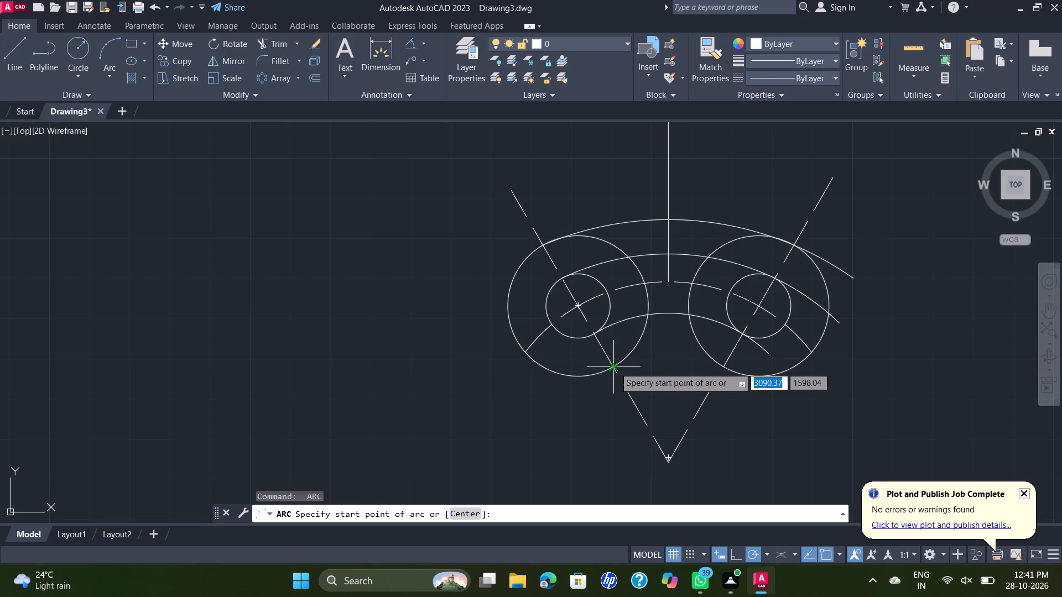
pyautogui.moveTo(615, 367); pyautogui.dragTo(621, 366)
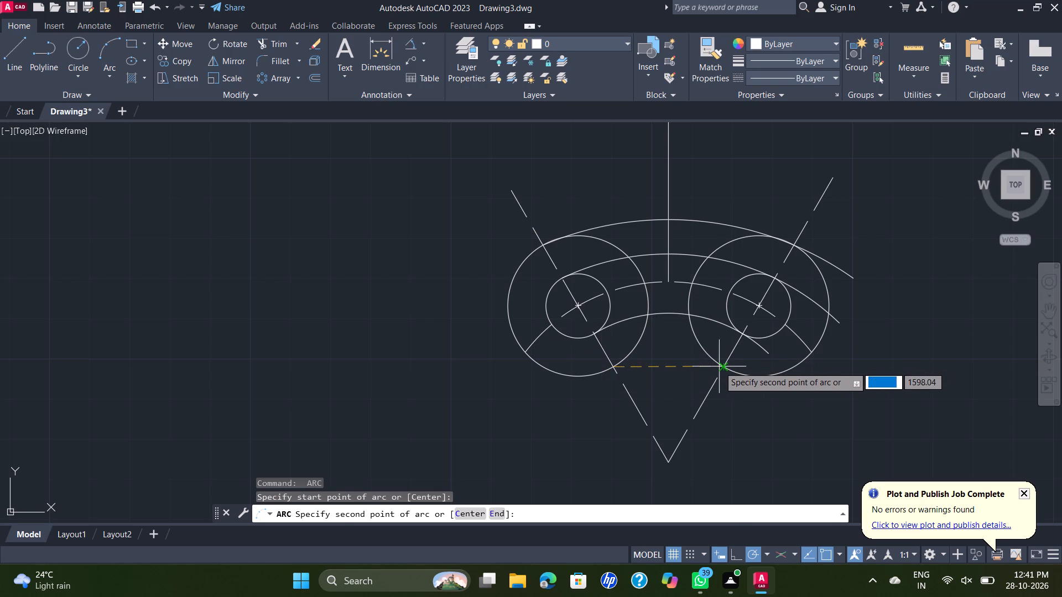
pyautogui.click(723, 364)
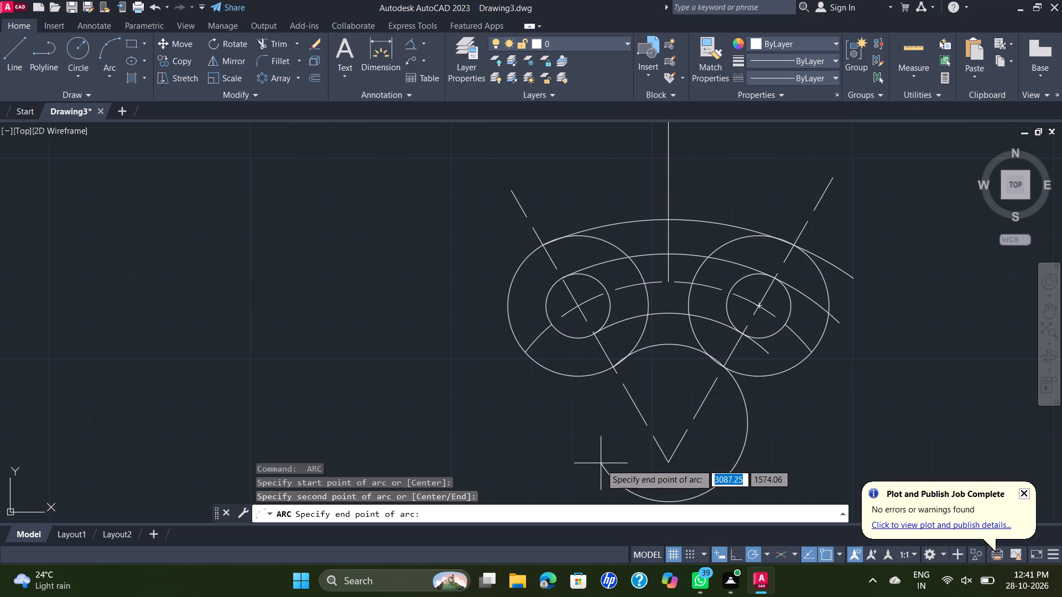
pyautogui.click(723, 489)
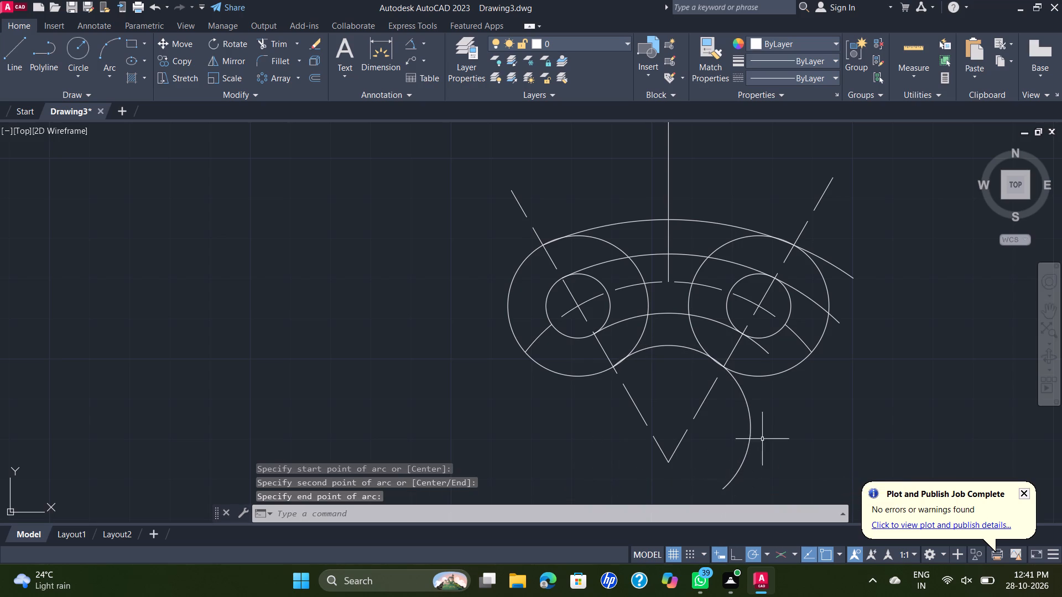
# Trim the overhanging tails of the top outer arc and both R8 connecting arcs, plus the dashed arc's stub outside the right-hand R8 circle.
pyautogui.moveTo(868, 216); pyautogui.dragTo(681, 207, button='middle')
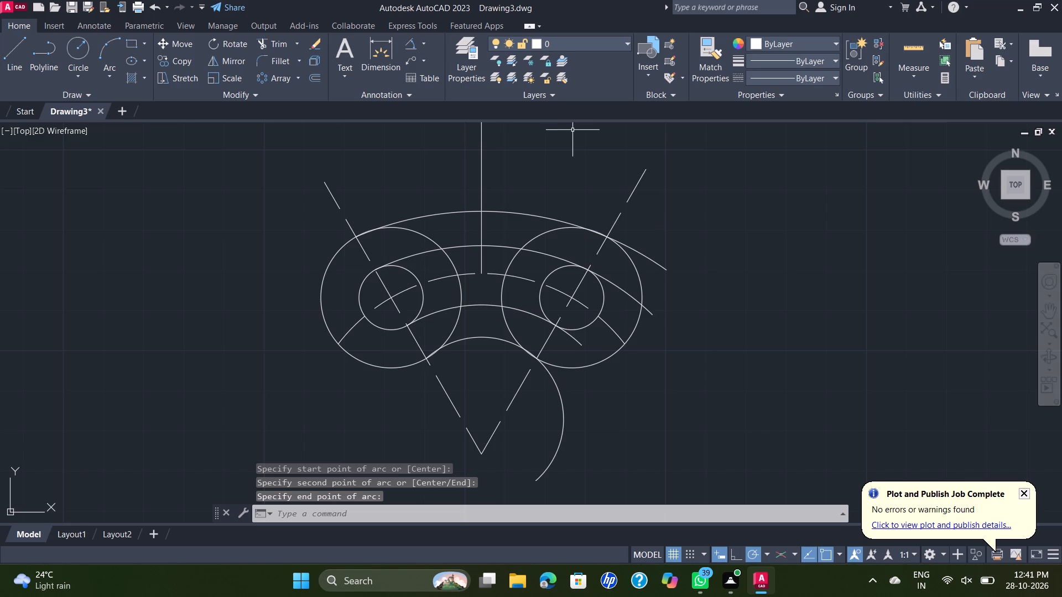
pyautogui.press('t')
pyautogui.press('r')
pyautogui.press('Return')
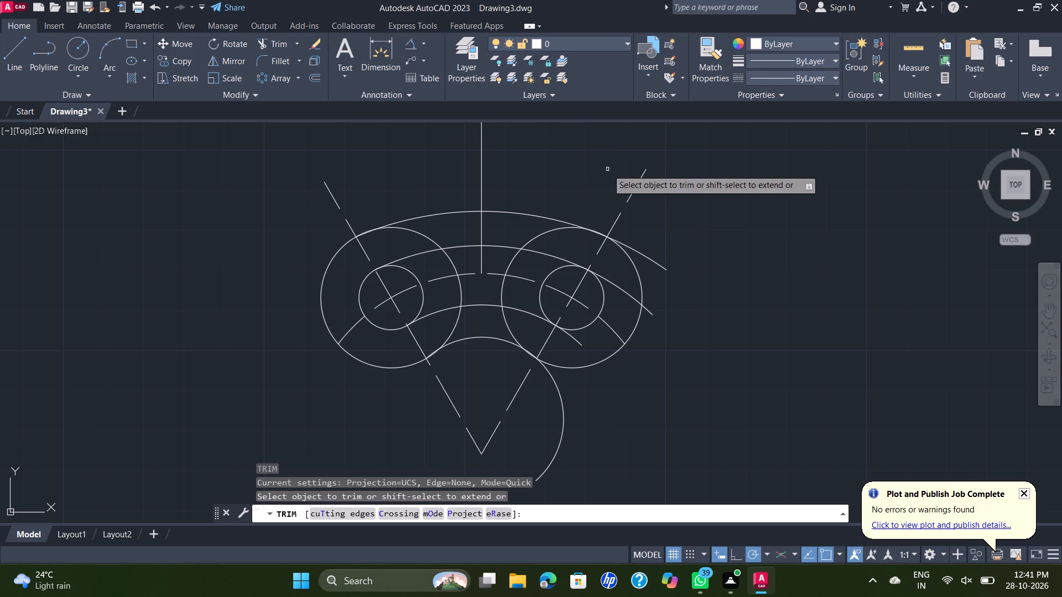
pyautogui.click(658, 263)
pyautogui.click(654, 310)
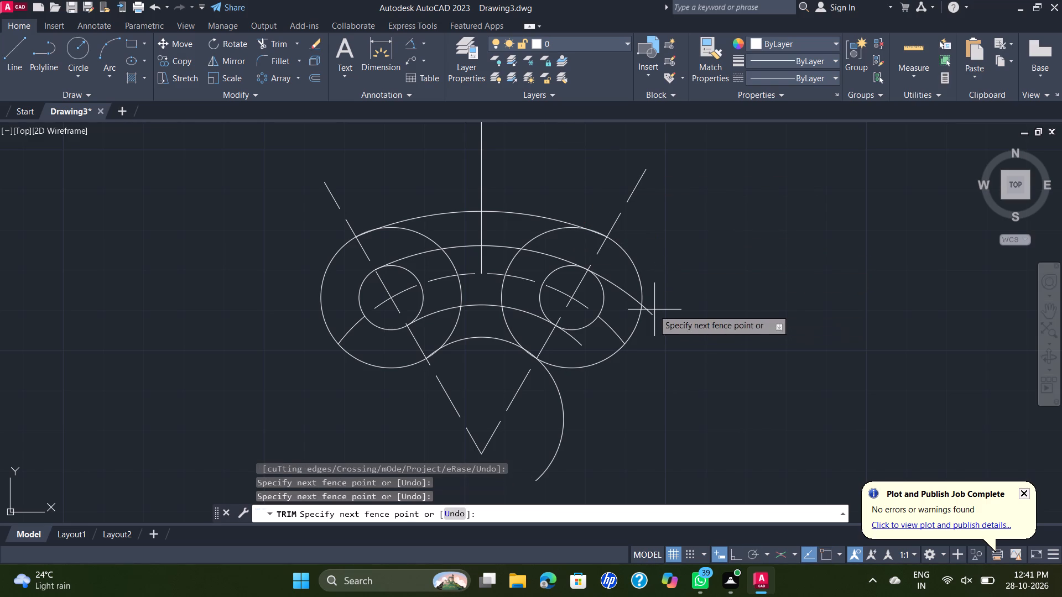
pyautogui.click(647, 319)
pyautogui.click(621, 281)
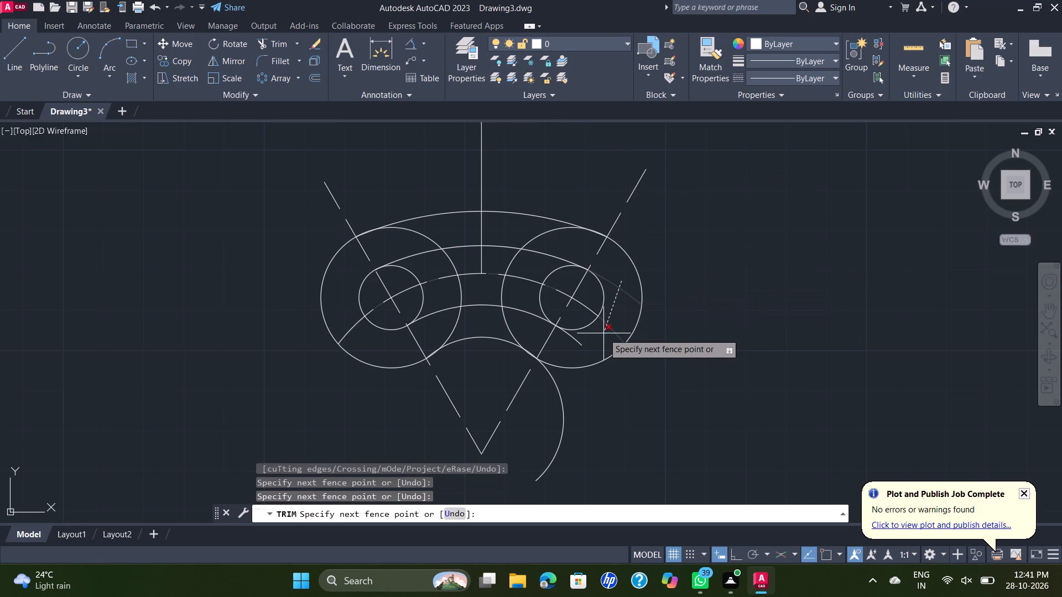
pyautogui.click(603, 334)
pyautogui.click(577, 342)
# Trim both ends of the top outer arc where they overlap inside the two 35 mm circles.
pyautogui.scroll(2, 561, 258)
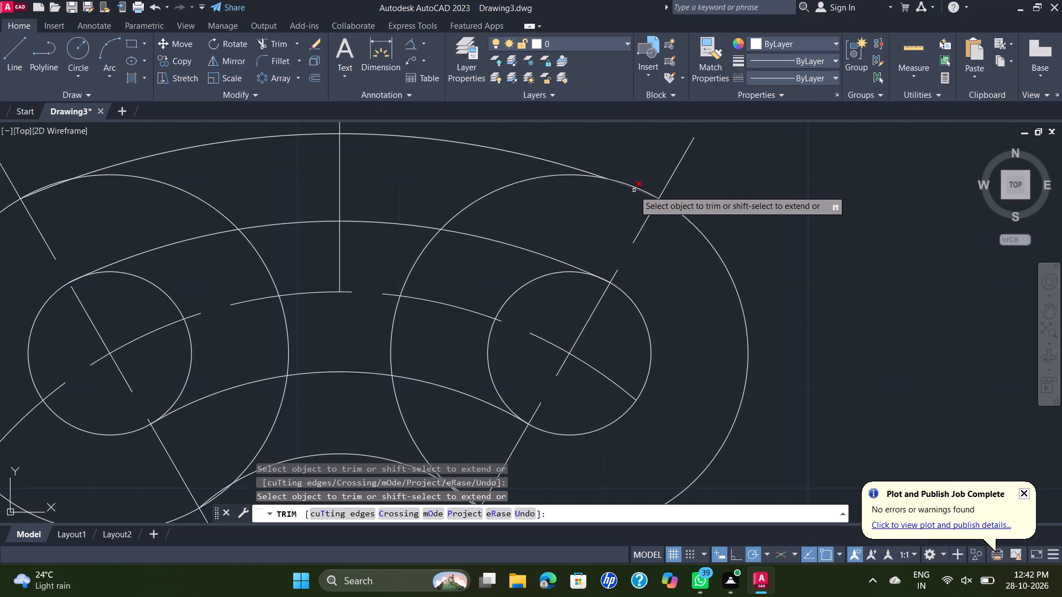
pyautogui.click(634, 190)
pyautogui.scroll(-1, 598, 217)
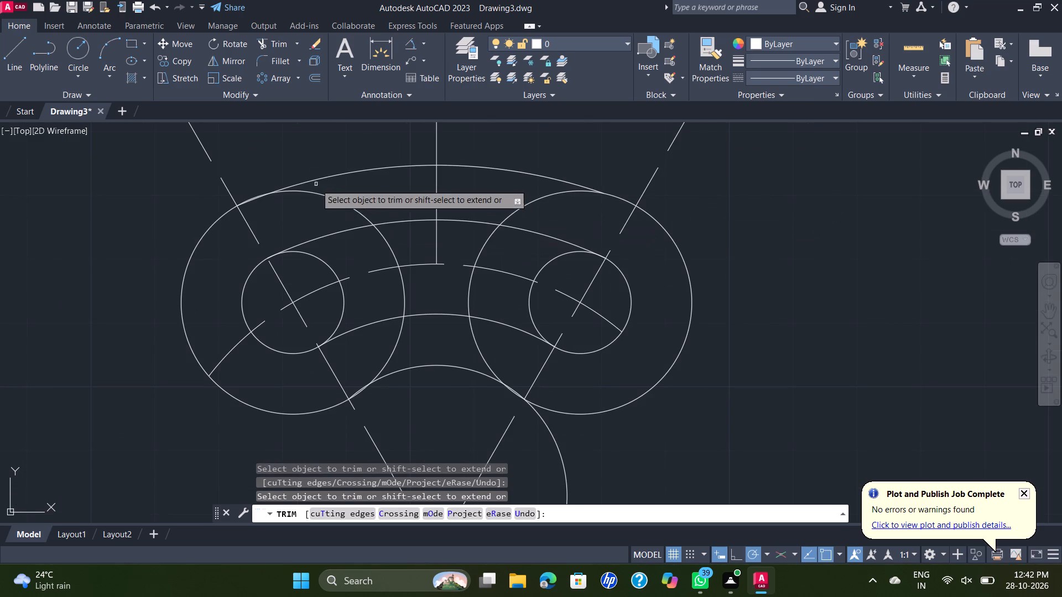
pyautogui.scroll(2, 253, 210)
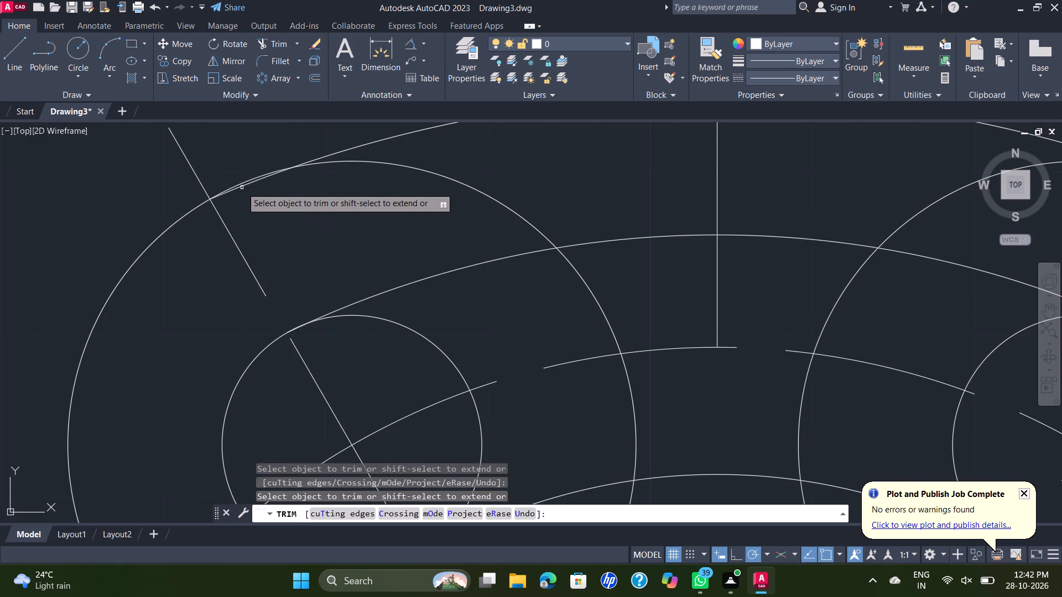
pyautogui.click(240, 186)
pyautogui.scroll(-3, 309, 194)
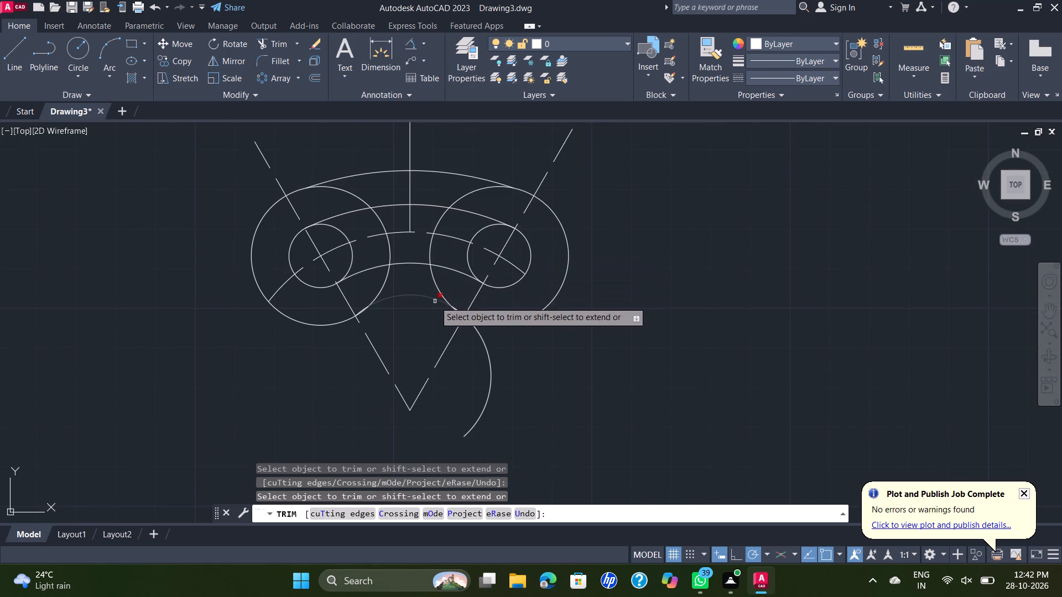
# Trim the left R8 circle's inner side out of the slot and the left 35 mm circle where it crosses the slot.
pyautogui.click(333, 205)
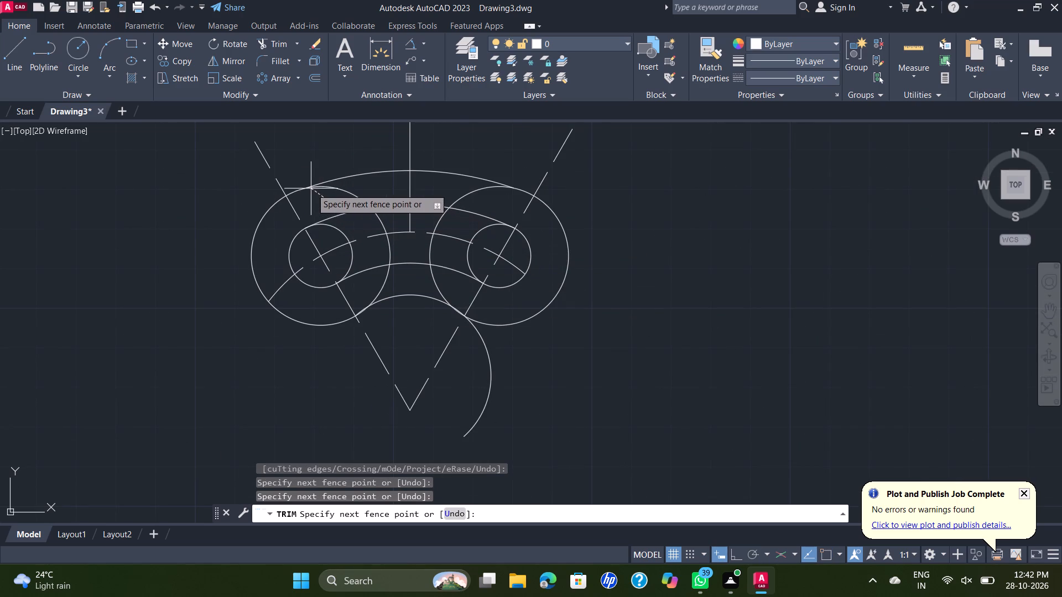
pyautogui.click(332, 192)
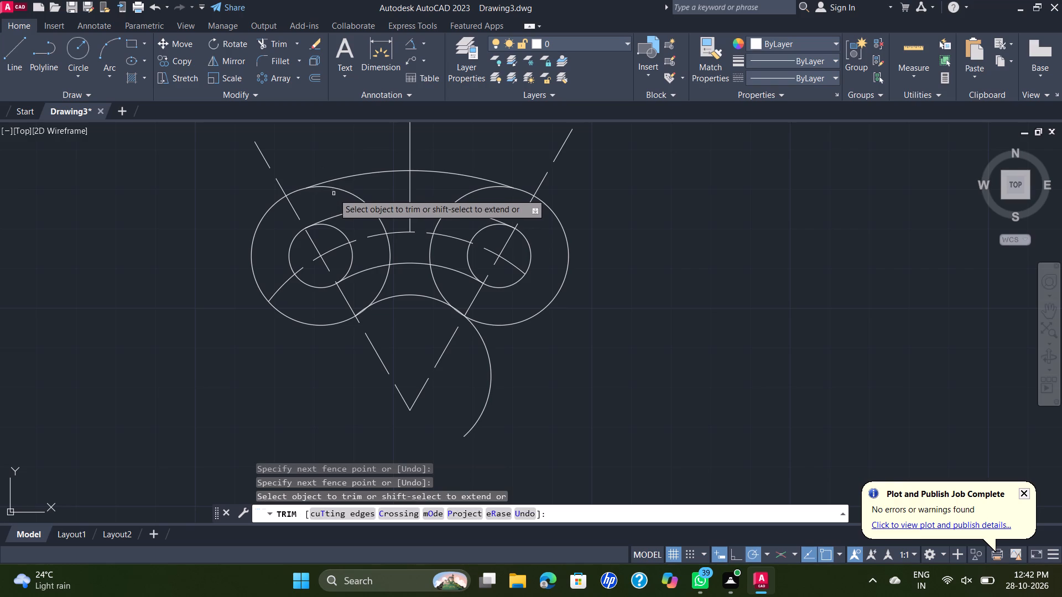
pyautogui.click(353, 249)
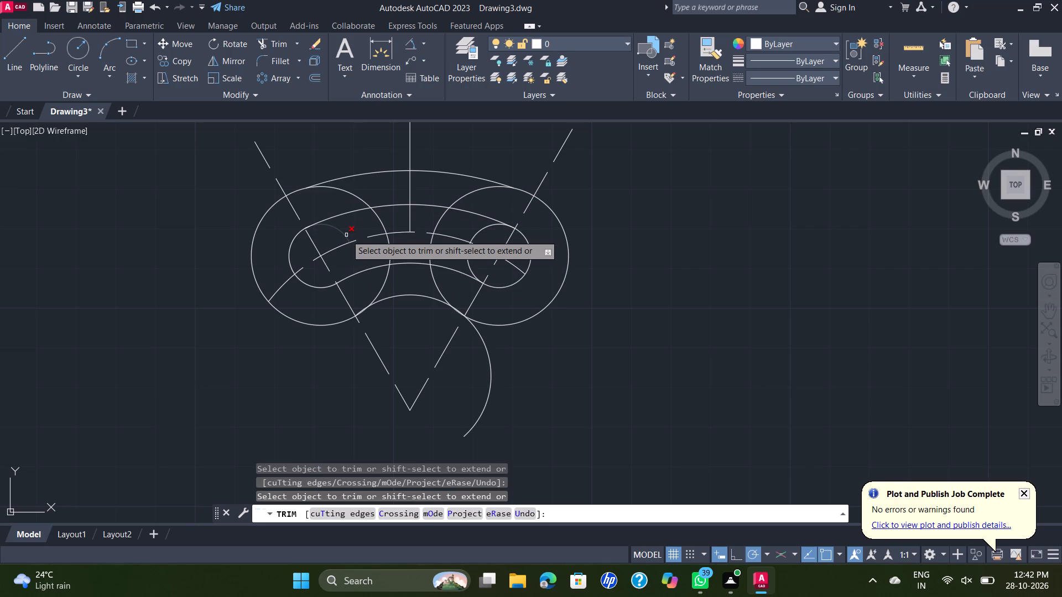
pyautogui.click(346, 235)
pyautogui.click(375, 221)
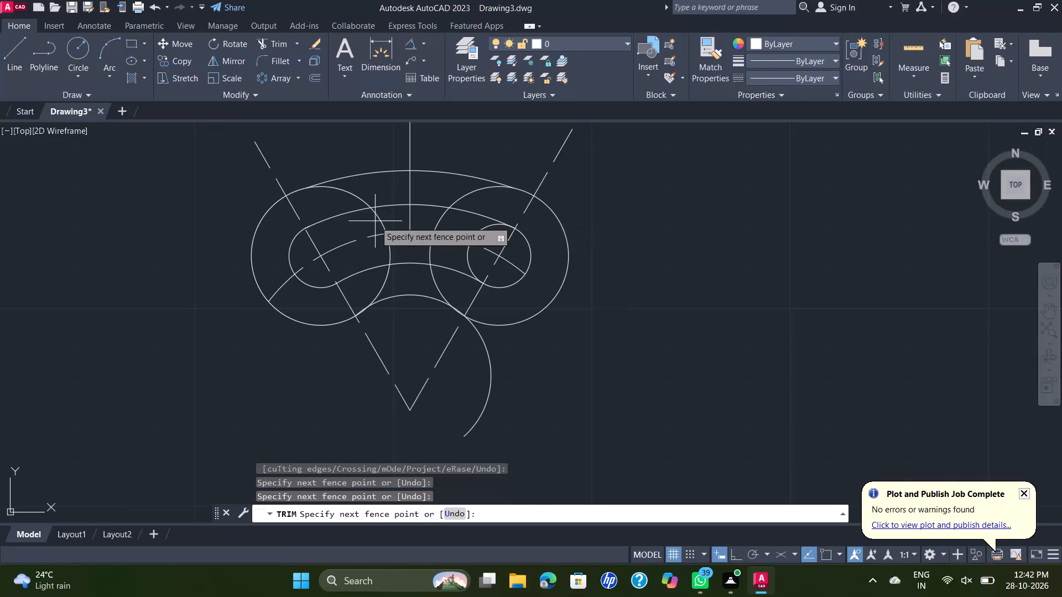
pyautogui.click(384, 223)
pyautogui.click(389, 250)
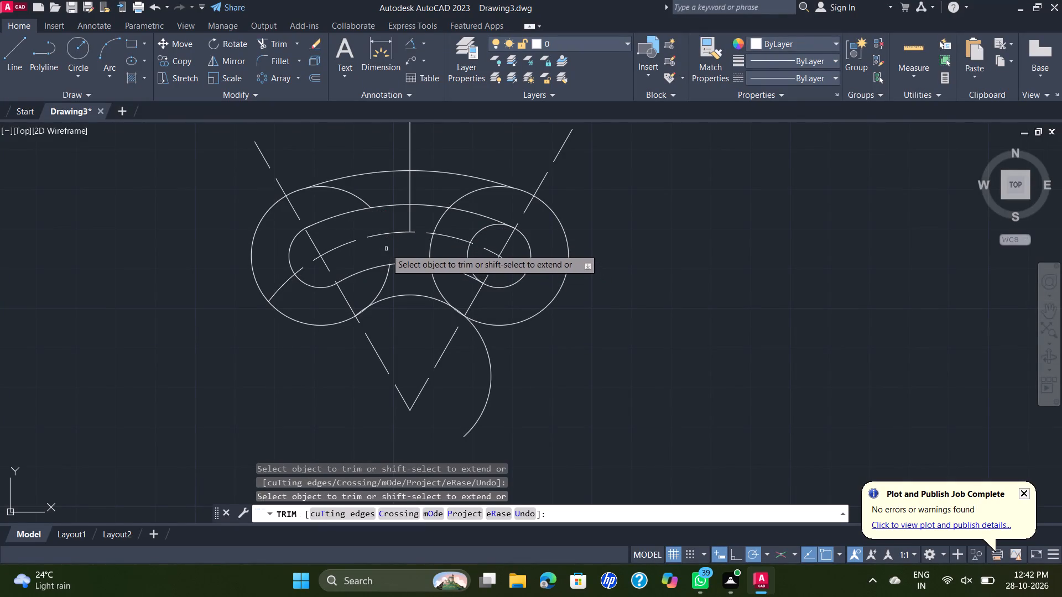
# Trim the right 35 mm circle where it crosses the slot and the right R8 circle's inner side out of the slot.
pyautogui.click(447, 224)
pyautogui.click(429, 220)
pyautogui.moveTo(443, 260); pyautogui.dragTo(438, 260)
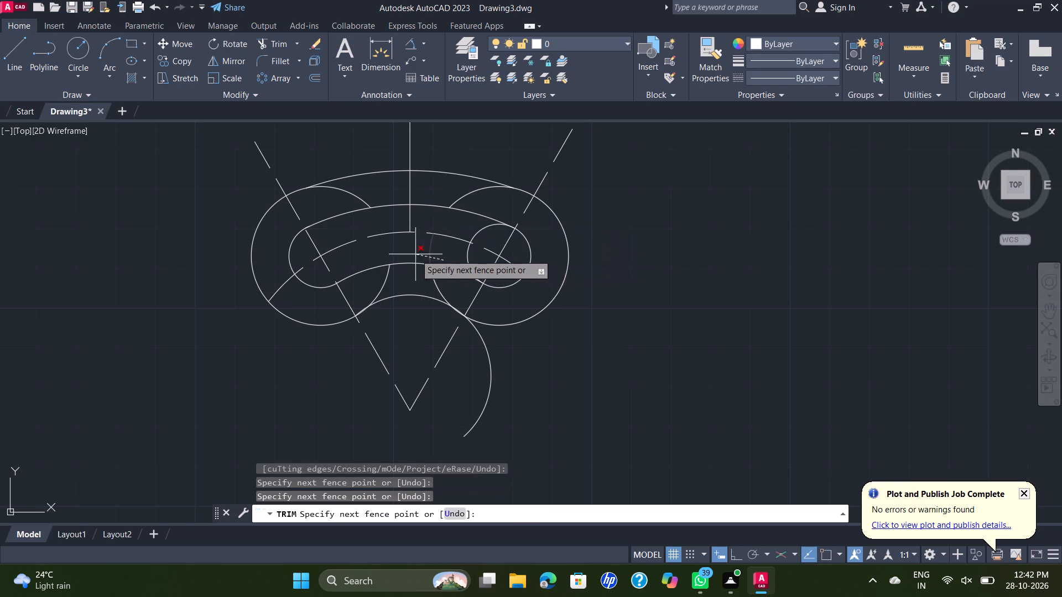
pyautogui.click(415, 254)
pyautogui.click(476, 255)
pyautogui.click(459, 249)
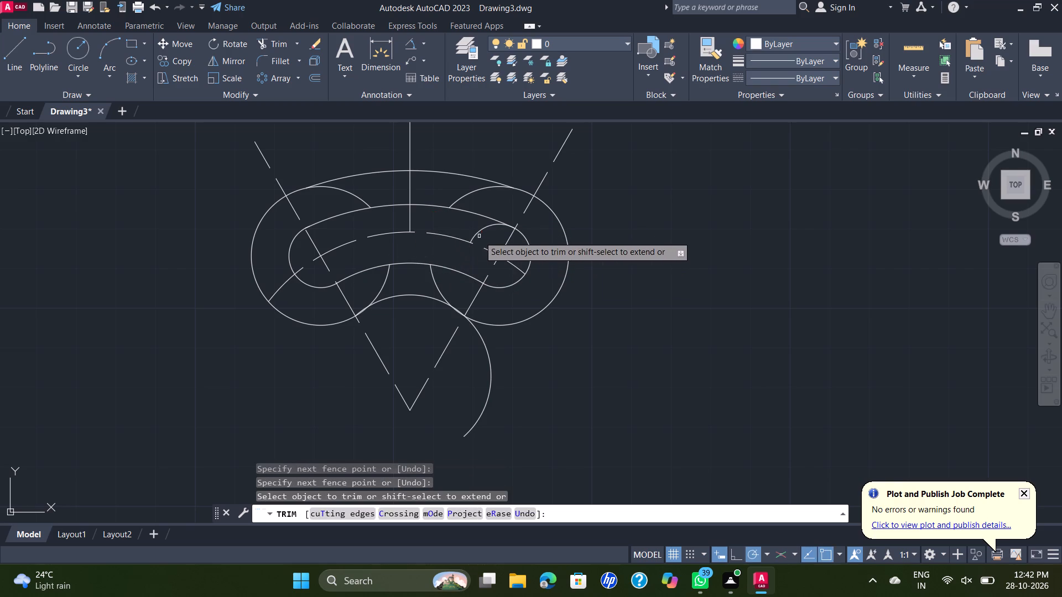
pyautogui.moveTo(479, 236); pyautogui.dragTo(474, 235)
pyautogui.click(461, 232)
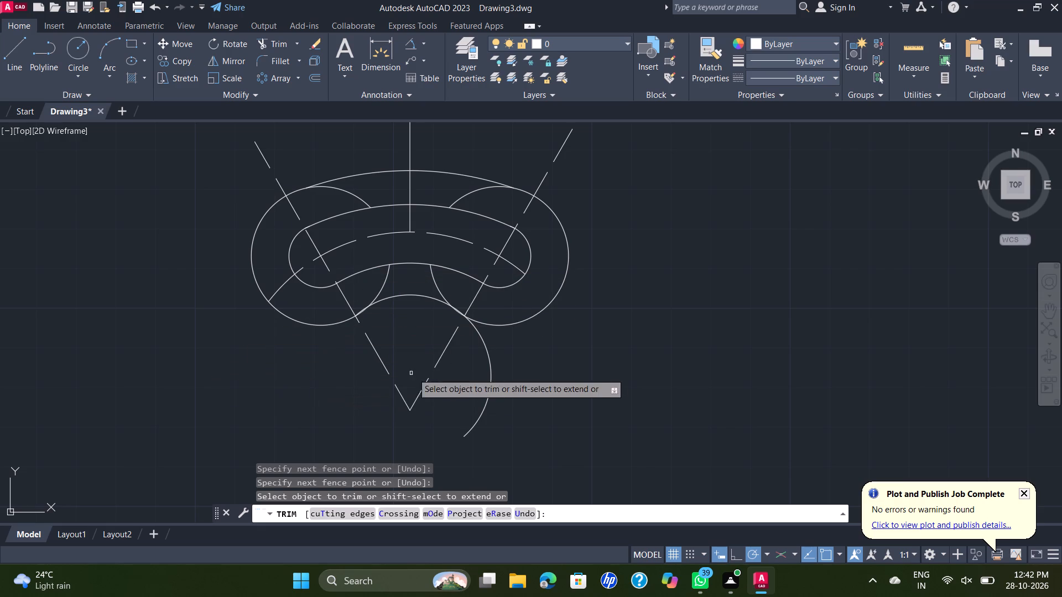
# Trim the lowest connecting arc's long tail and its overlapping ends at both 35 mm circles.
pyautogui.click(486, 356)
pyautogui.click(502, 357)
pyautogui.scroll(2, 465, 319)
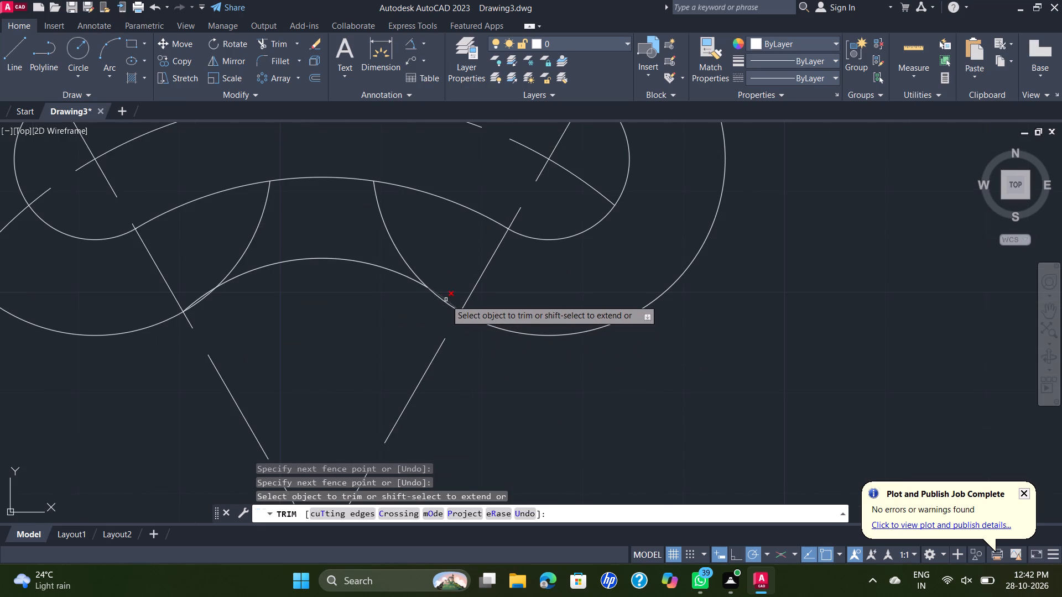
pyautogui.click(446, 300)
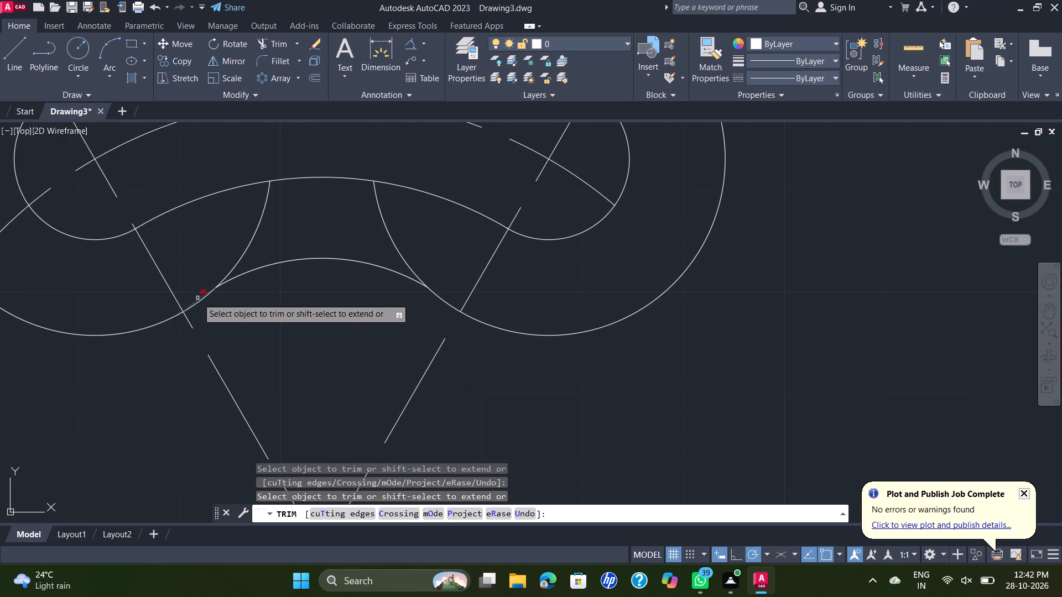
pyautogui.click(197, 298)
# Trim the dashed centre arc's stub between the slot's left end and the 35 mm circle, and end trimming.
pyautogui.scroll(-3, 246, 306)
pyautogui.moveTo(291, 333); pyautogui.dragTo(382, 343, button='middle')
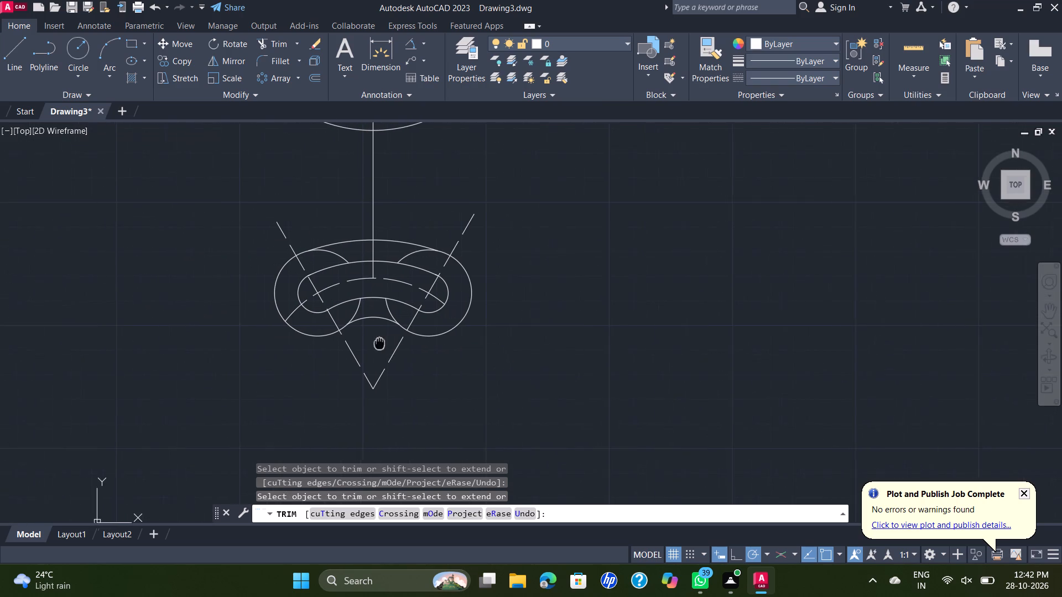
pyautogui.moveTo(382, 343); pyautogui.dragTo(386, 342, button='middle')
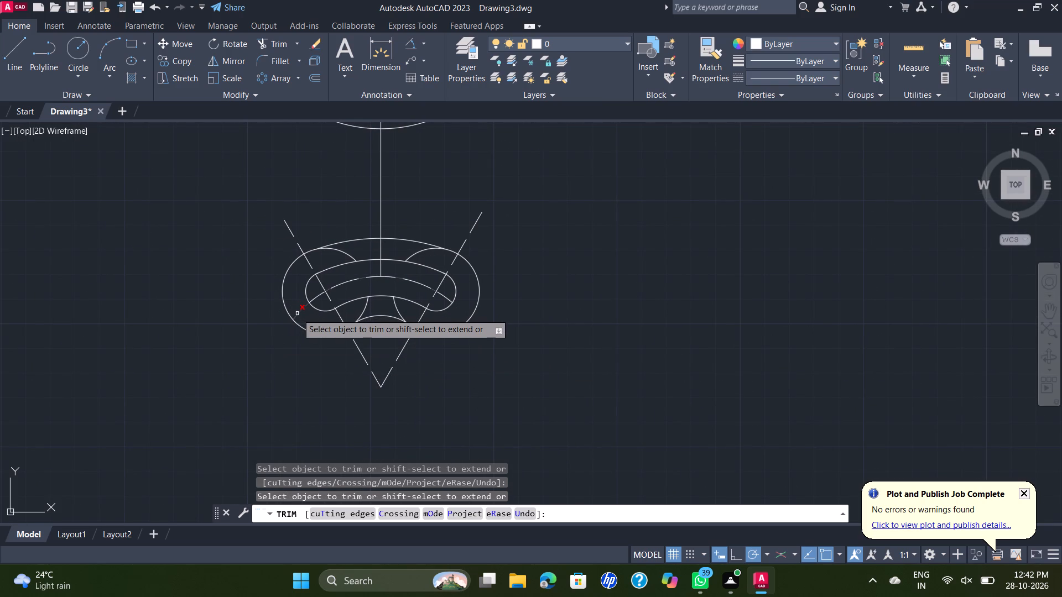
pyautogui.click(297, 313)
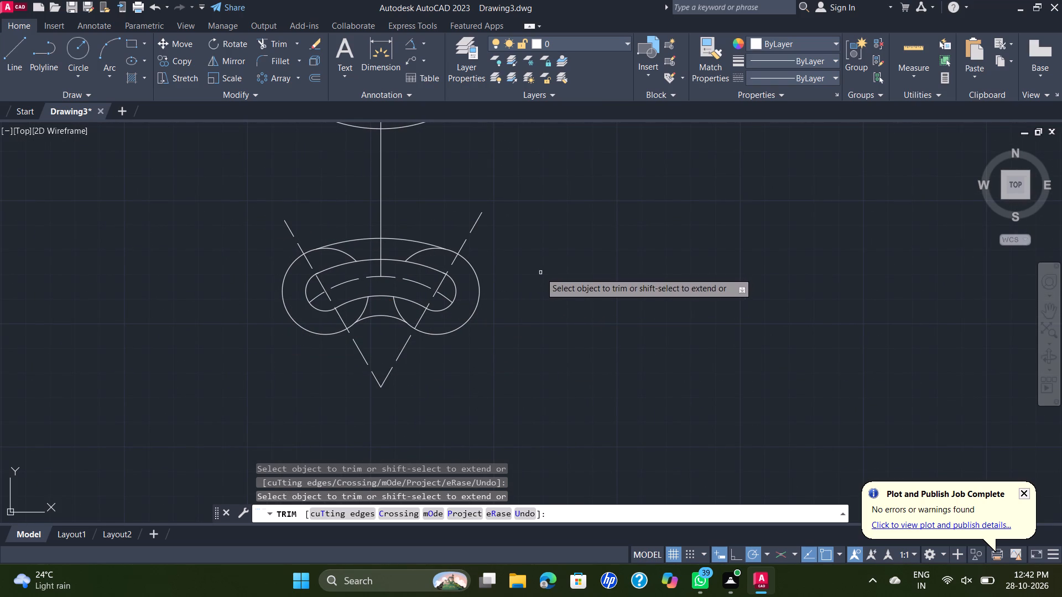
pyautogui.moveTo(502, 273); pyautogui.dragTo(509, 280, button='middle')
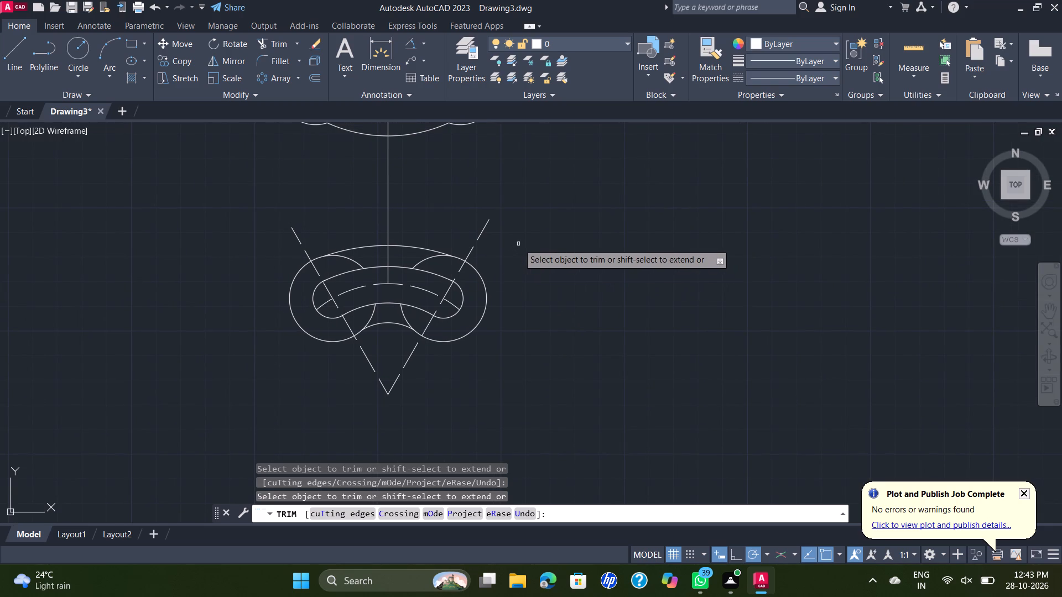
pyautogui.scroll(-1, 638, 237)
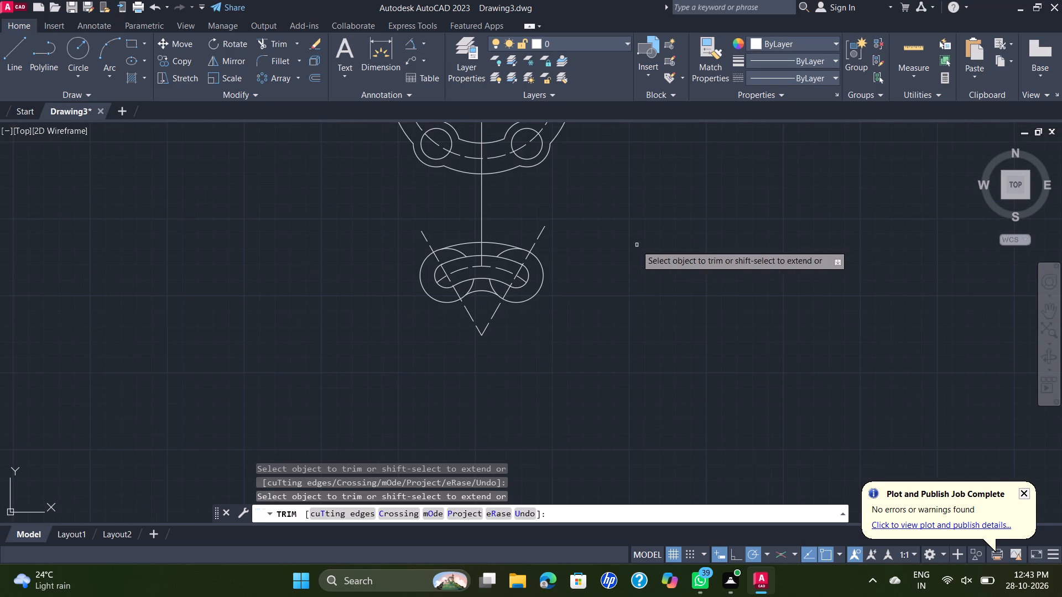
pyautogui.moveTo(612, 257); pyautogui.dragTo(596, 298, button='middle')
pyautogui.moveTo(587, 321); pyautogui.dragTo(587, 329, button='middle')
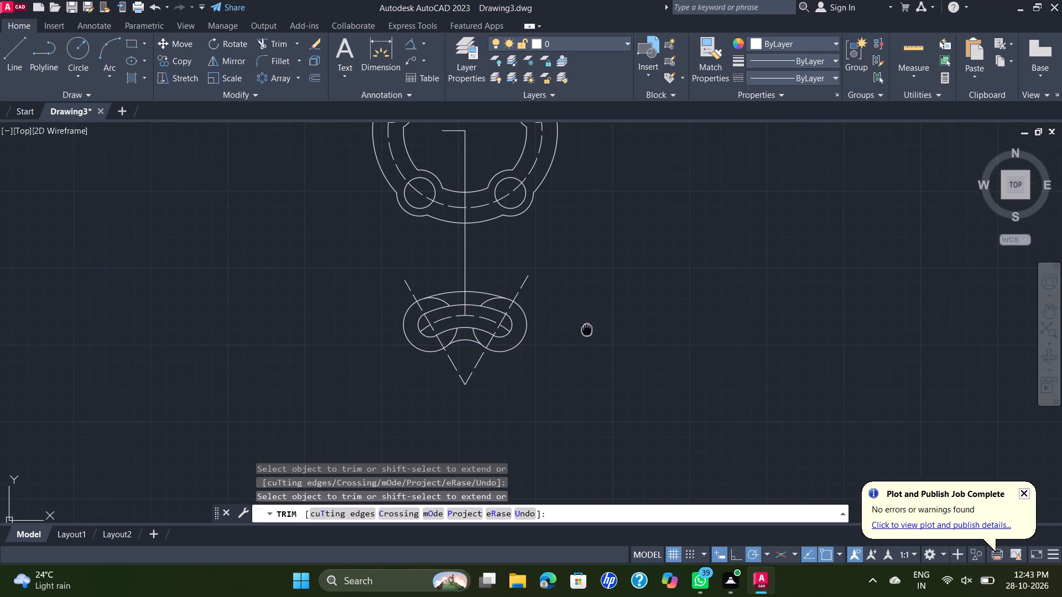
pyautogui.moveTo(587, 329); pyautogui.dragTo(582, 359, button='middle')
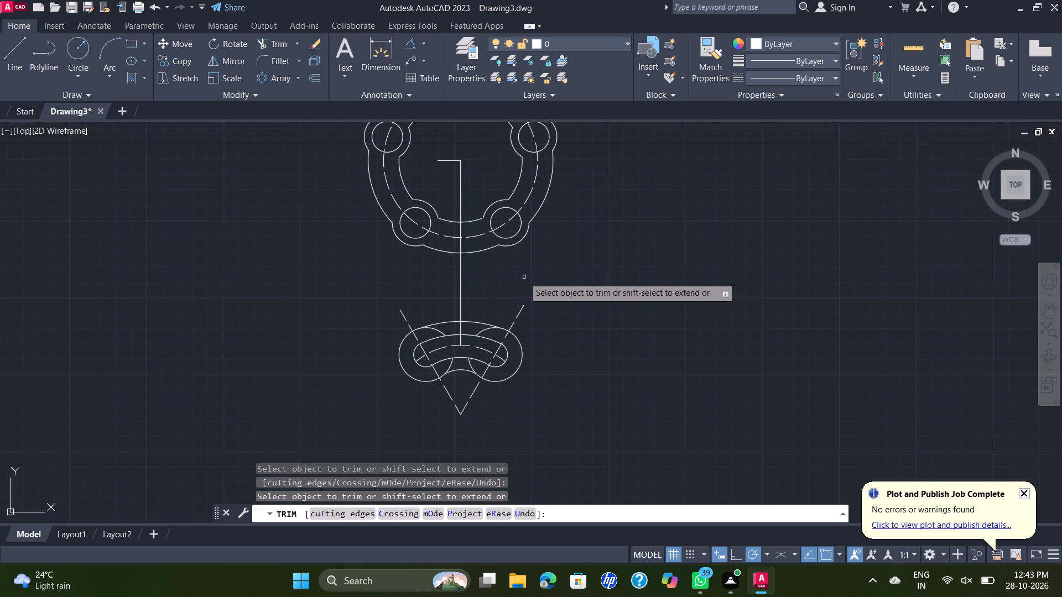
pyautogui.press('Escape')
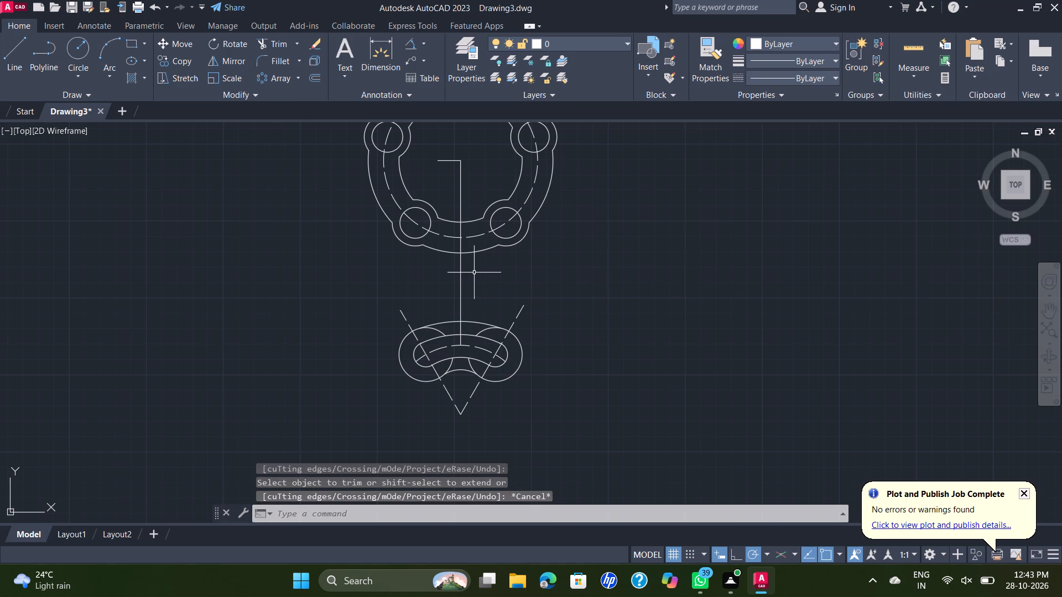
# Erase the vertical line joining the ring to the slotted section and the short horizontal line at the ring's centre.
pyautogui.click(457, 274)
pyautogui.click(469, 273)
pyautogui.click(464, 273)
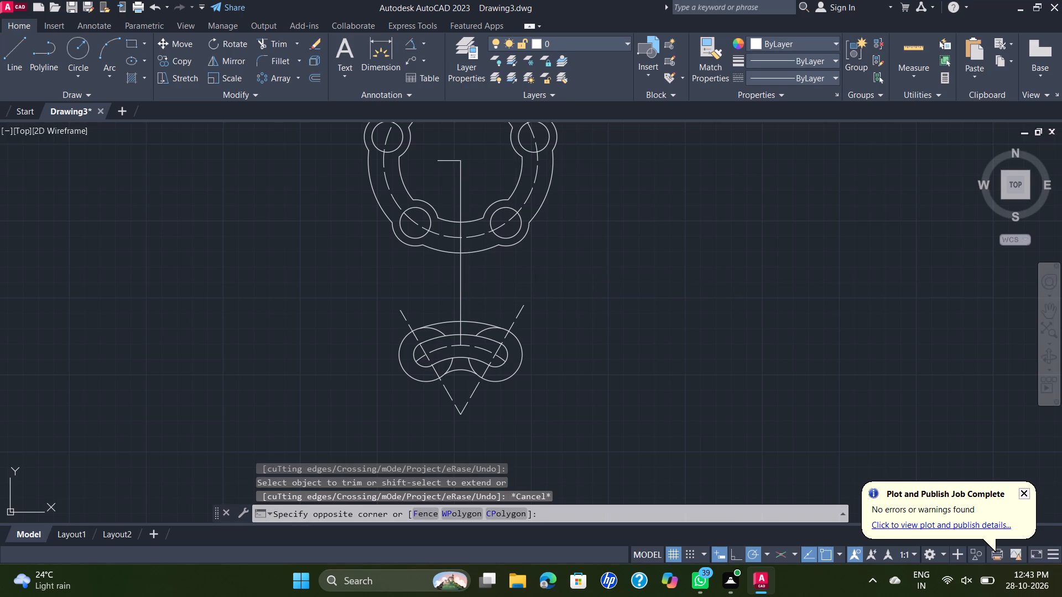
pyautogui.click(279, 288)
pyautogui.press('Delete')
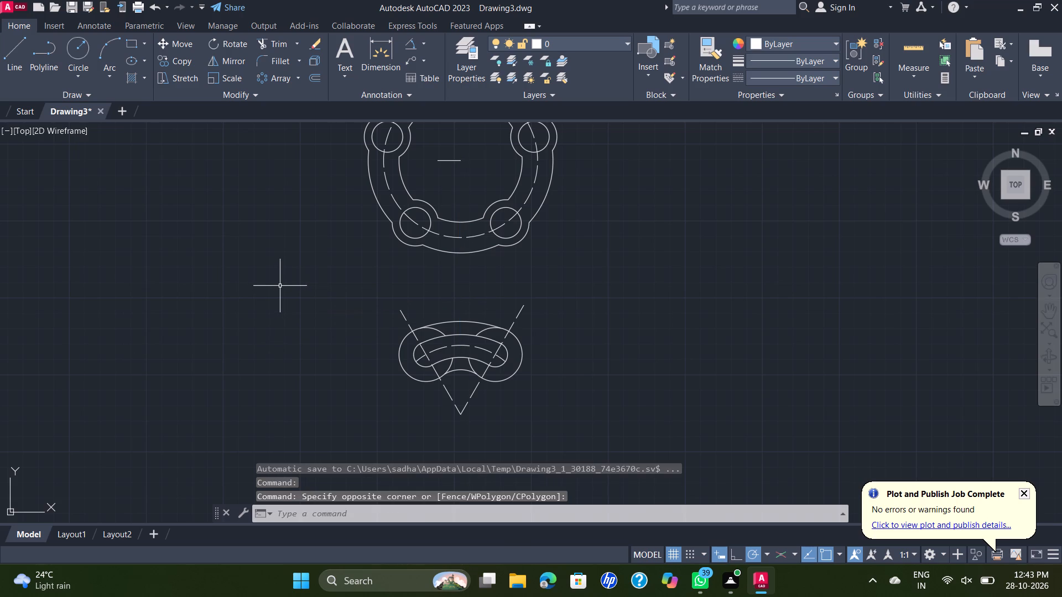
pyautogui.press('Delete')
pyautogui.click(448, 160)
pyautogui.press('Delete')
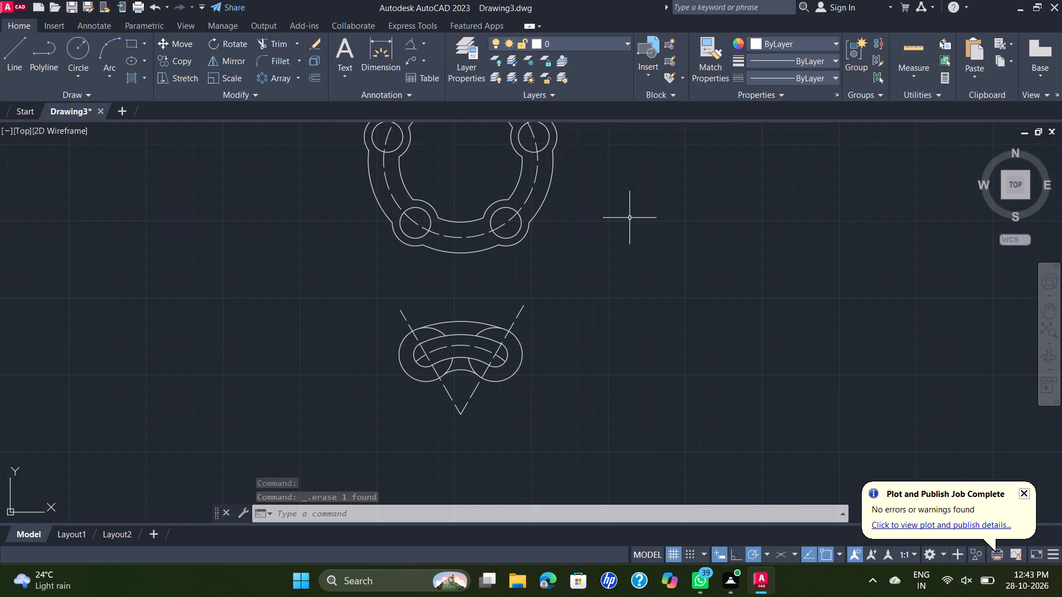
# Add center marks to the ring's outer arc and to both 35 mm end arcs of the lower section.
pyautogui.scroll(-1, 650, 228)
pyautogui.moveTo(649, 231); pyautogui.dragTo(627, 263, button='middle')
pyautogui.scroll(1, 578, 254)
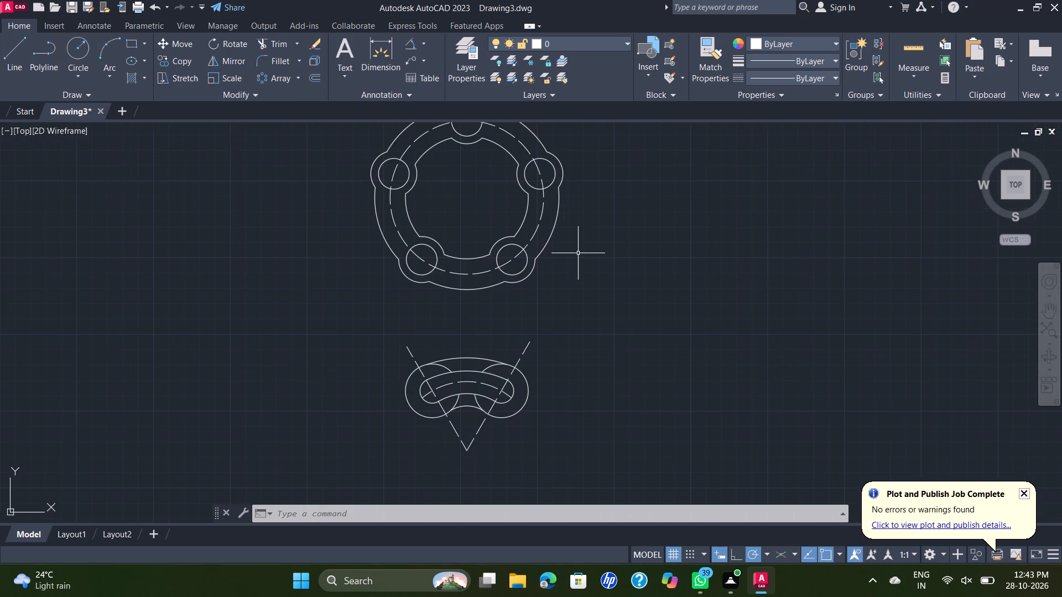
pyautogui.moveTo(576, 253); pyautogui.dragTo(580, 279, button='middle')
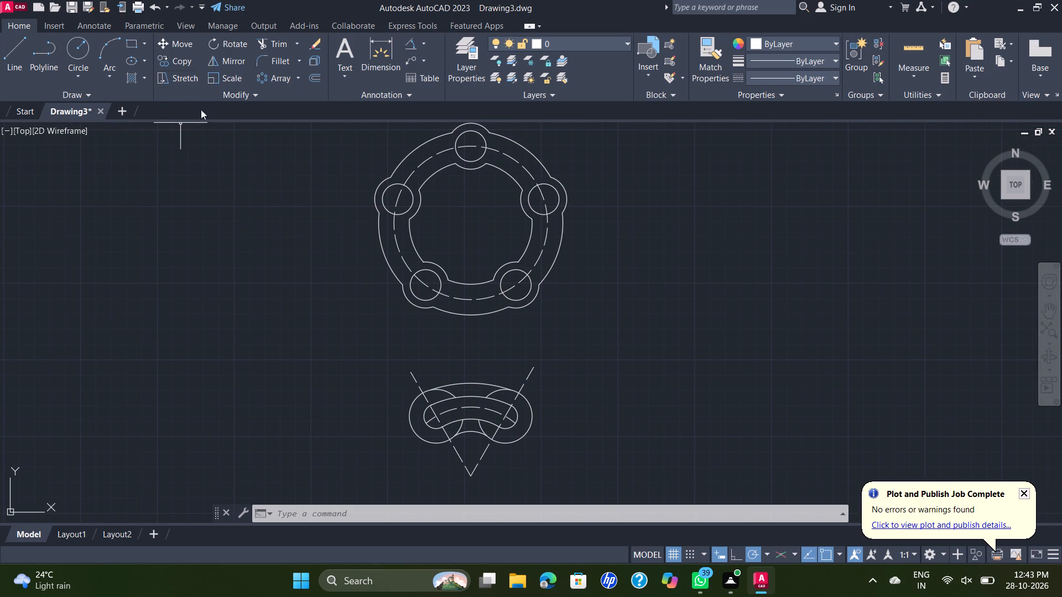
pyautogui.write('DC')
pyautogui.press('BackSpace')
pyautogui.press('BackSpace')
pyautogui.write('CM')
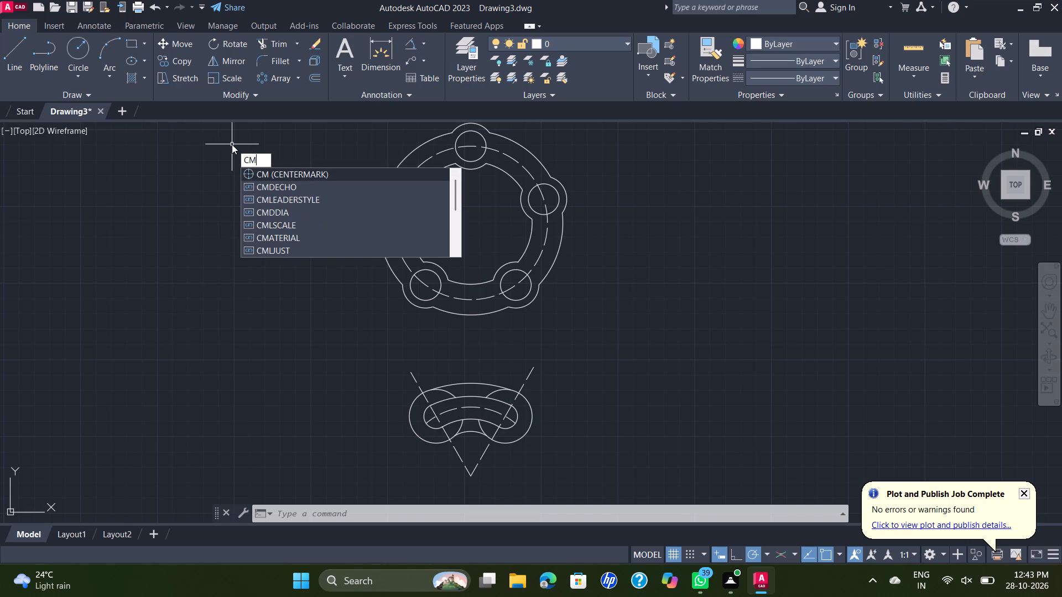
pyautogui.press('Return')
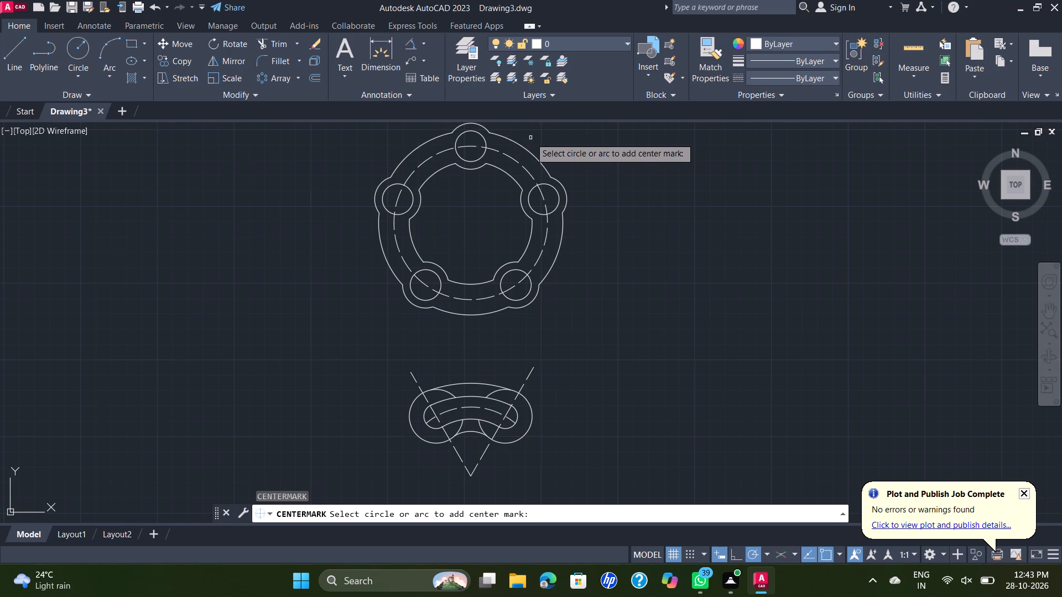
pyautogui.click(509, 139)
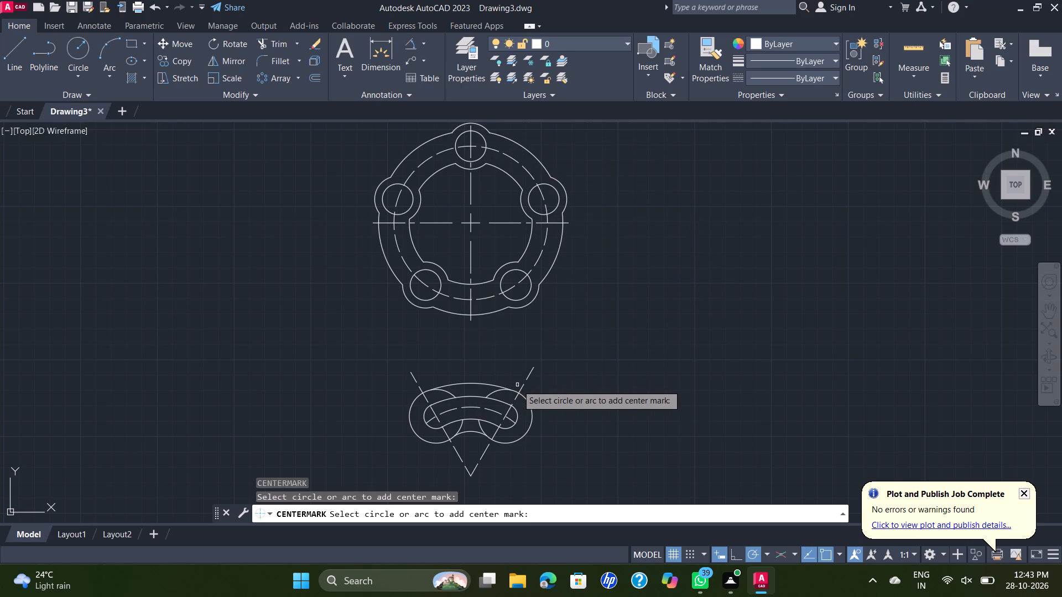
pyautogui.click(532, 406)
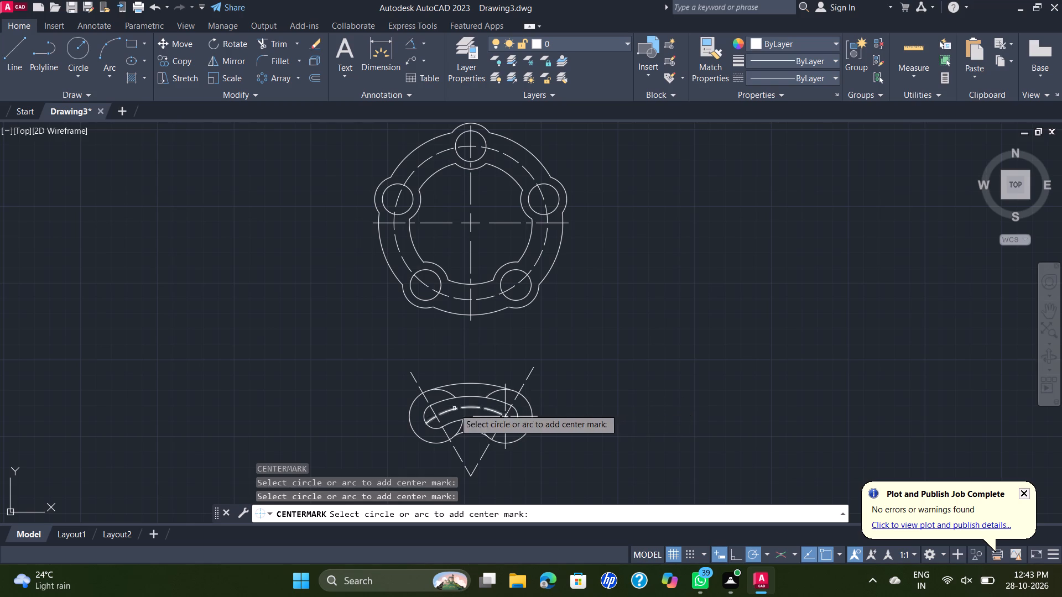
pyautogui.click(412, 412)
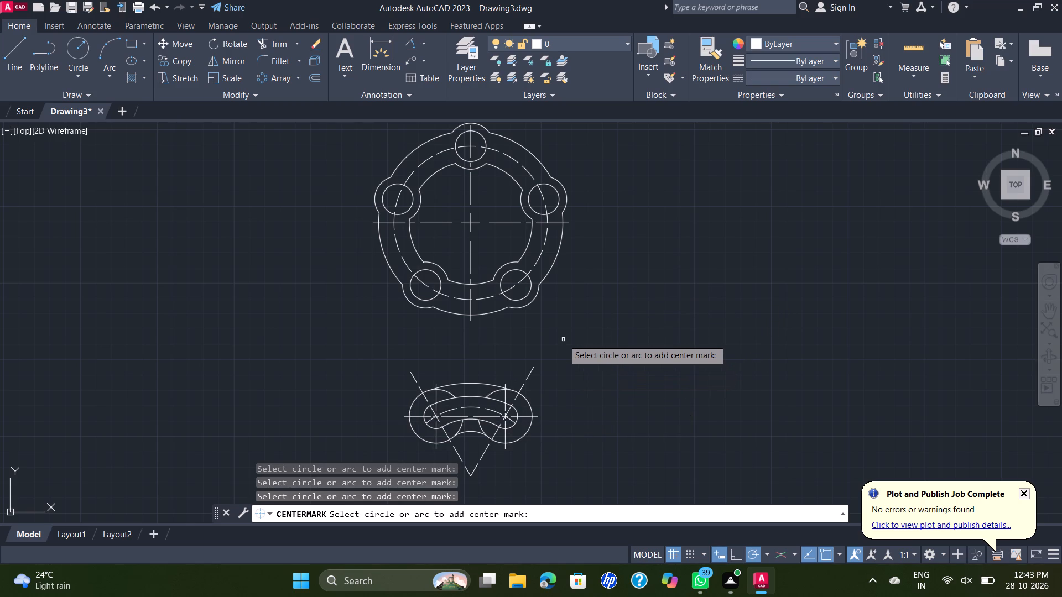
pyautogui.press('Escape')
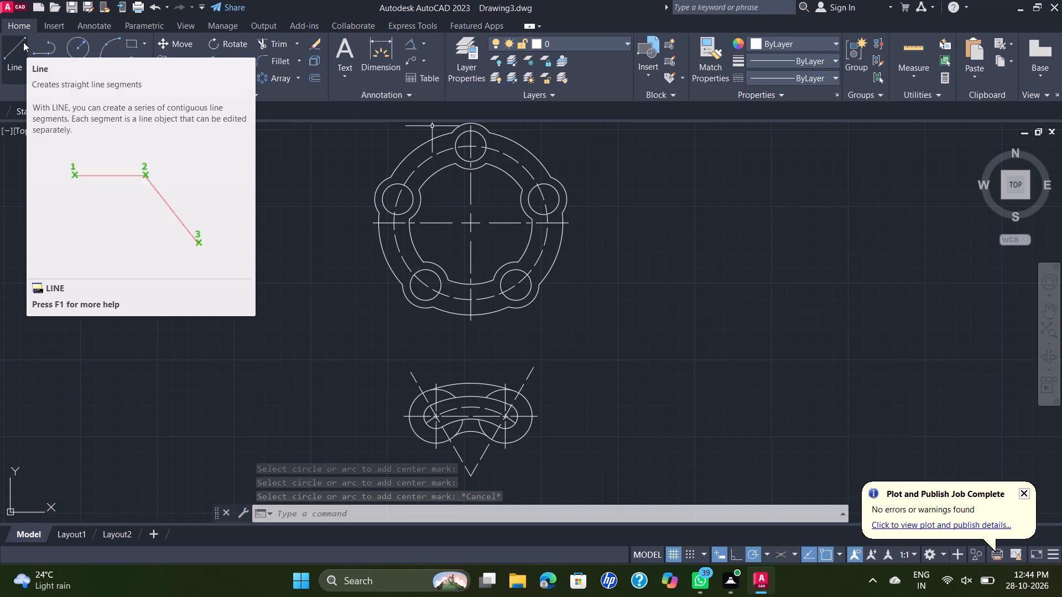
# Draw a 120 mm vertical line from the ring's centre straight down to the slotted section's dashed centre arc.
pyautogui.click(23, 42)
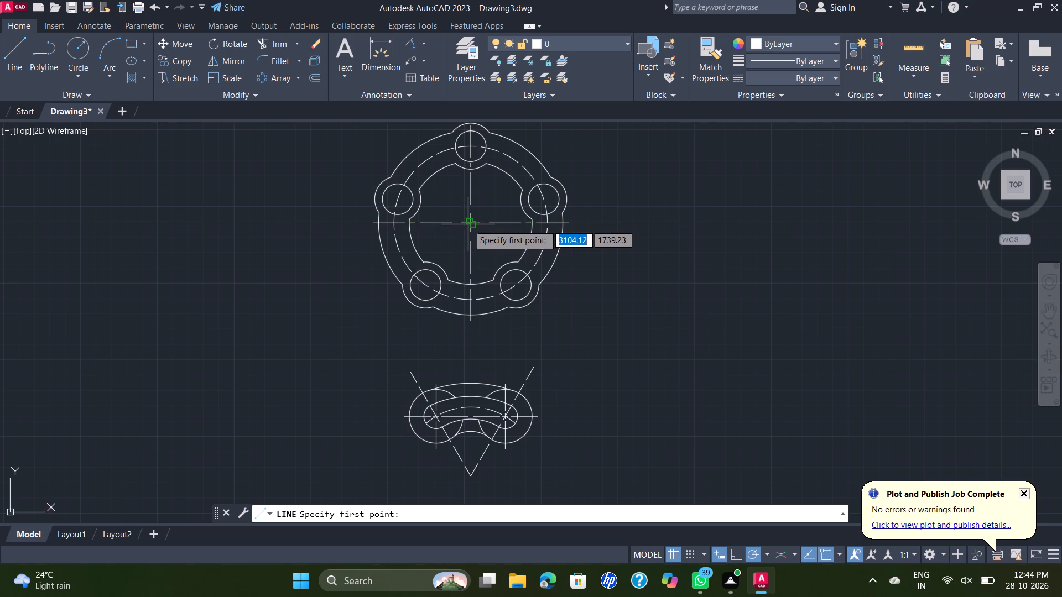
pyautogui.click(470, 222)
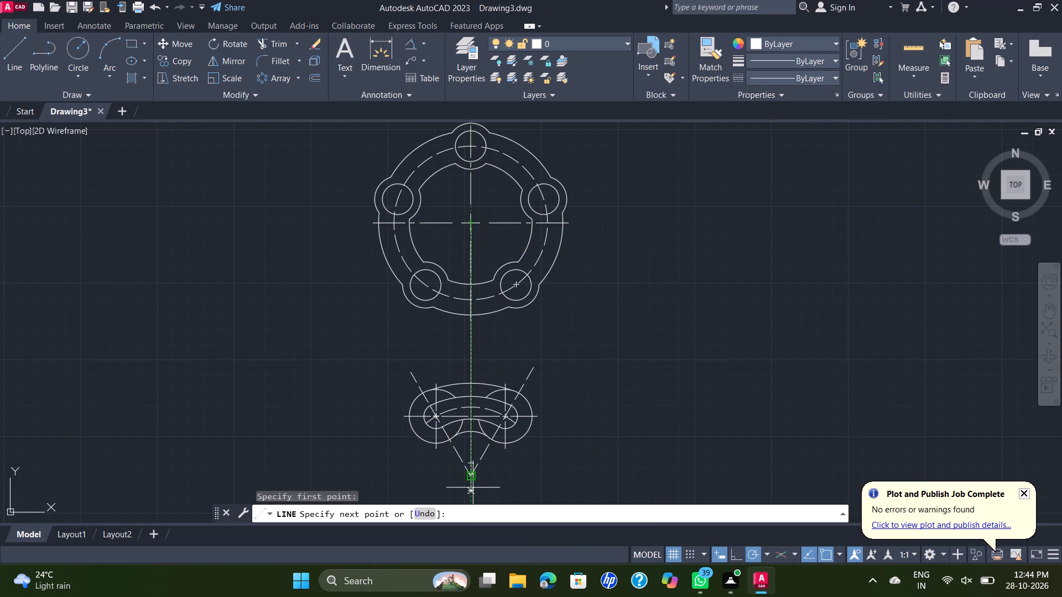
pyautogui.moveTo(467, 489); pyautogui.dragTo(449, 370, button='middle')
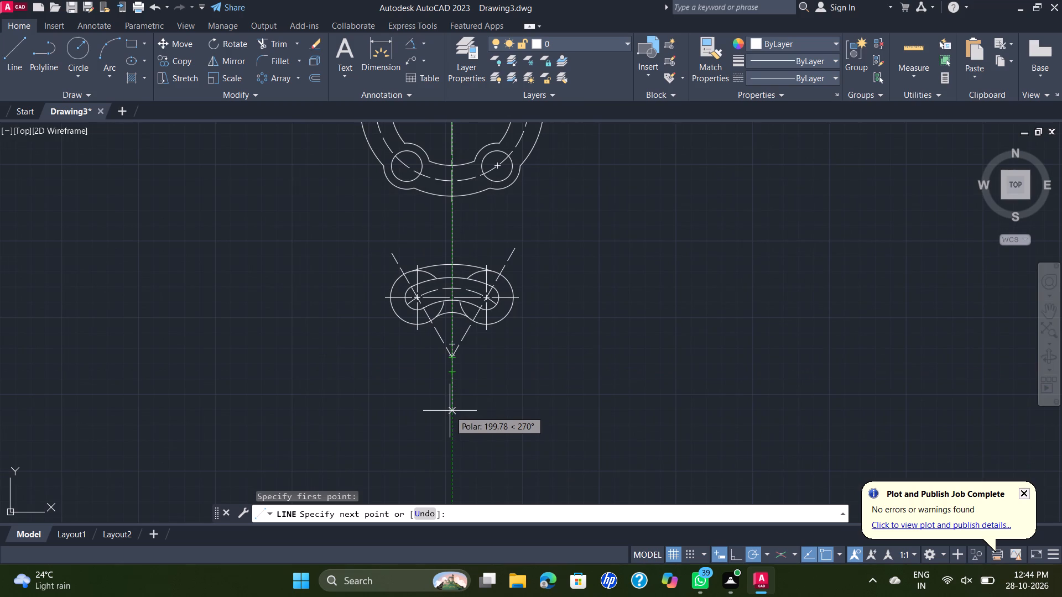
pyautogui.write('120')
pyautogui.press('Return')
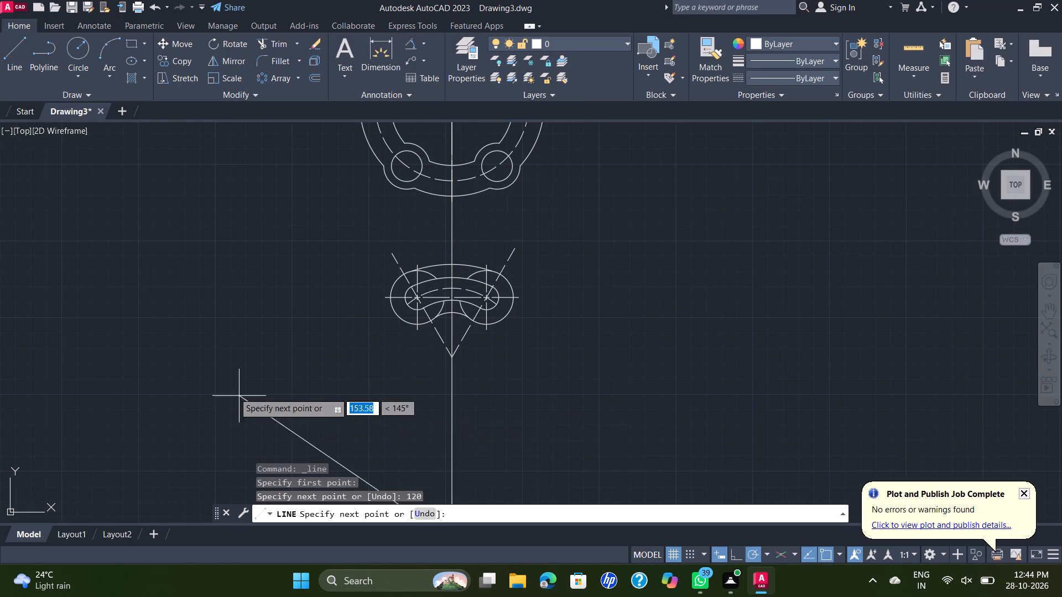
pyautogui.scroll(-1, 500, 373)
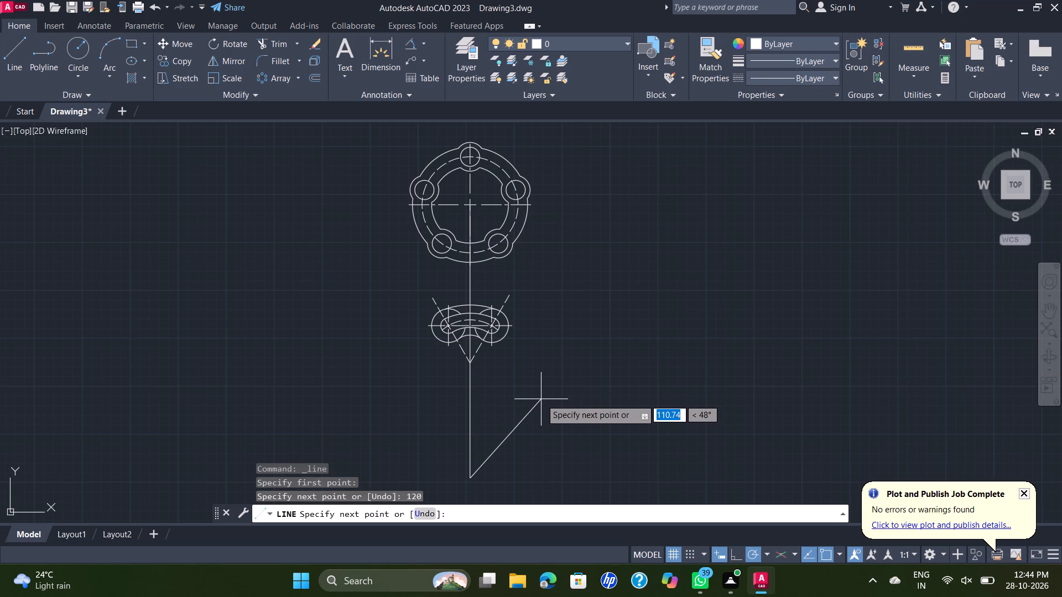
pyautogui.hotkey('ctrl', 'z')
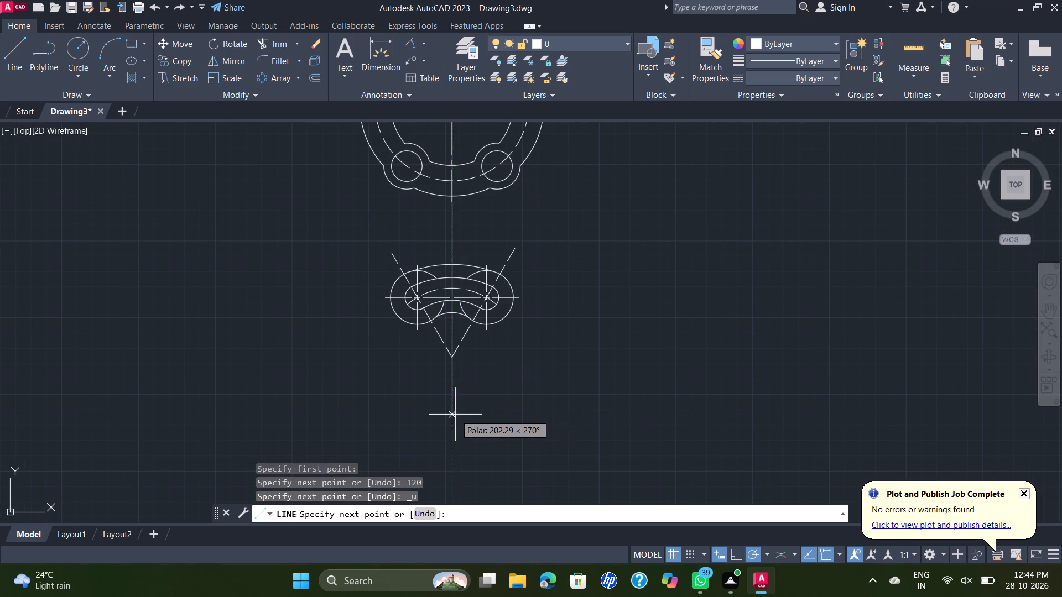
pyautogui.scroll(-2, 440, 422)
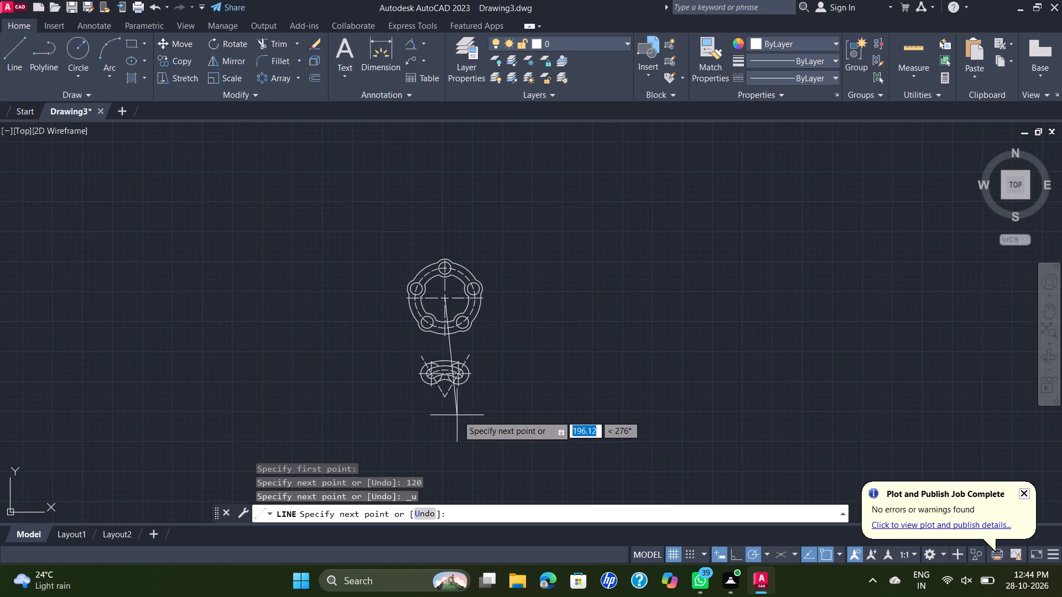
pyautogui.scroll(2, 459, 416)
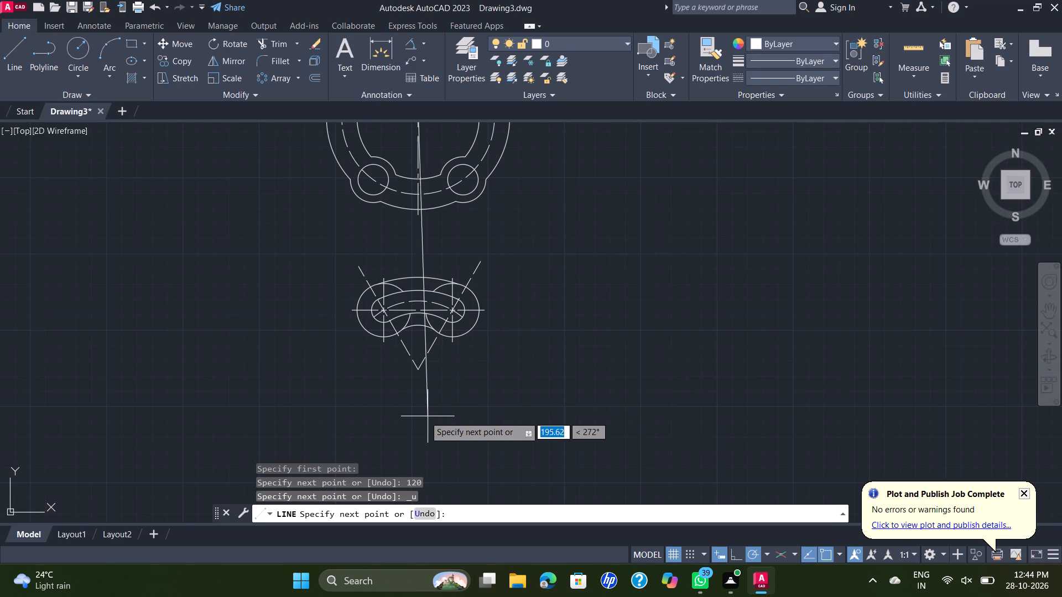
pyautogui.write('120')
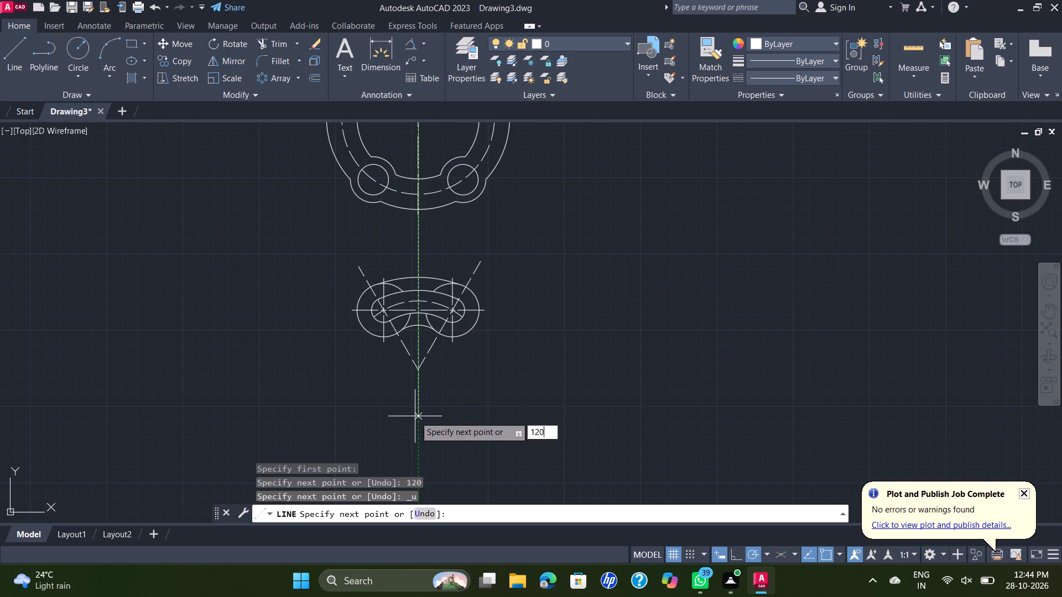
pyautogui.press('Return')
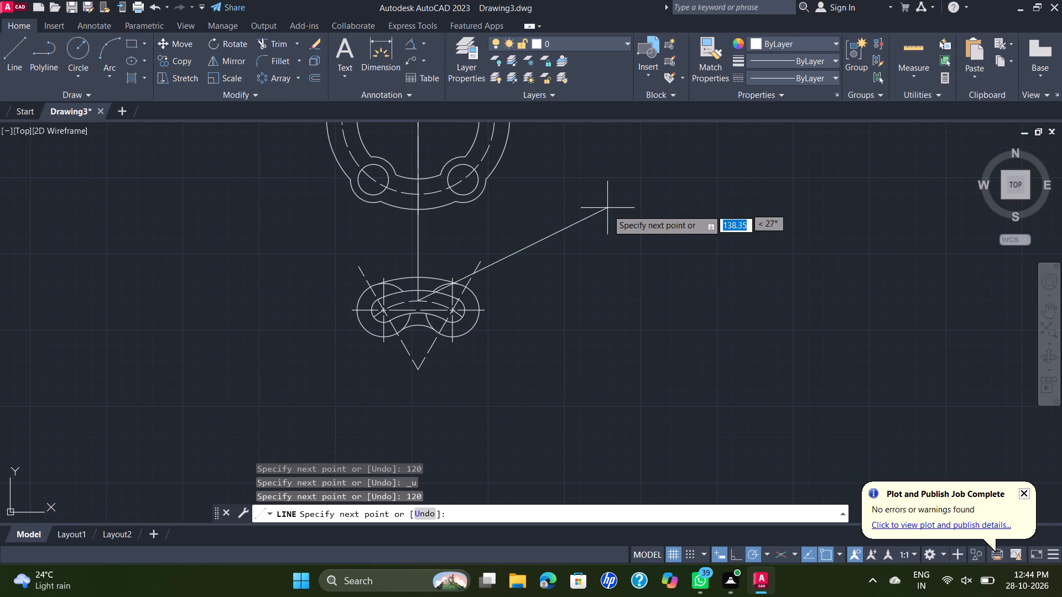
pyautogui.press('Escape')
# Change the linetype of the new 120 mm vertical line to the dashed ACAD_ISO linetype.
pyautogui.click(415, 249)
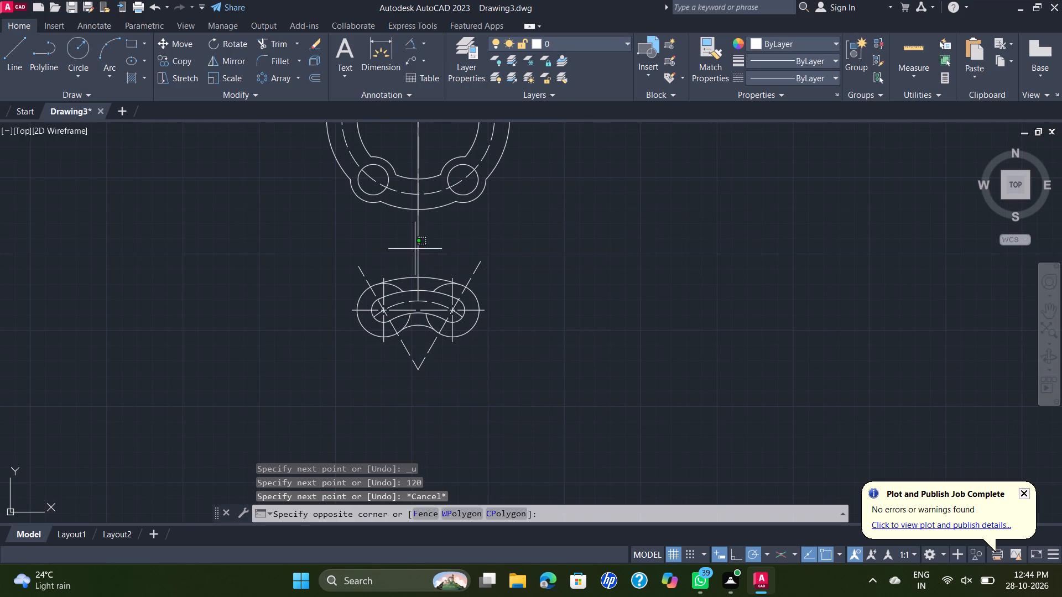
pyautogui.click(424, 246)
pyautogui.doubleClick(417, 246)
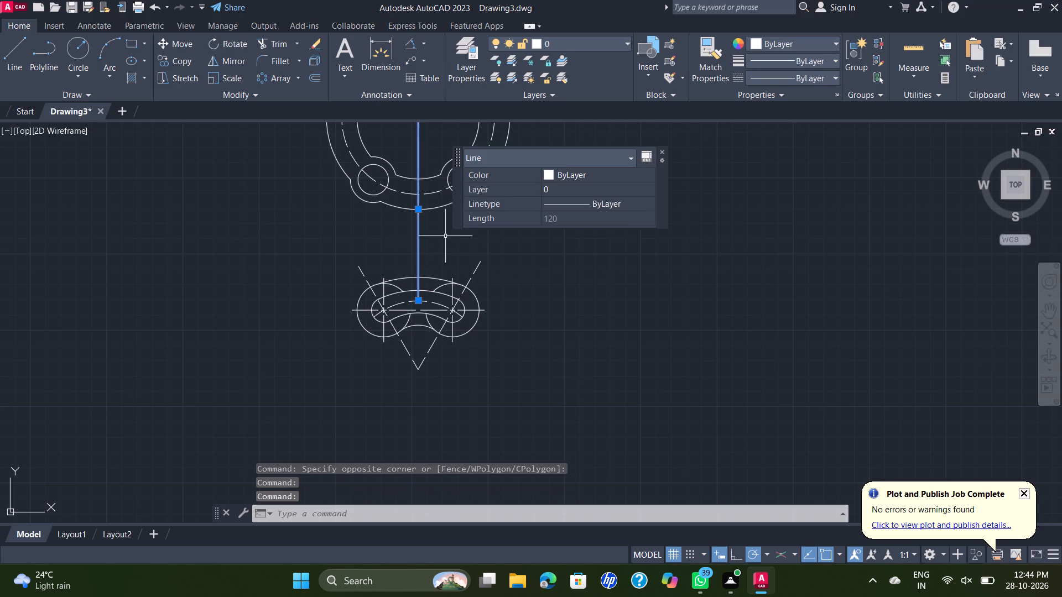
pyautogui.click(633, 172)
pyautogui.click(655, 173)
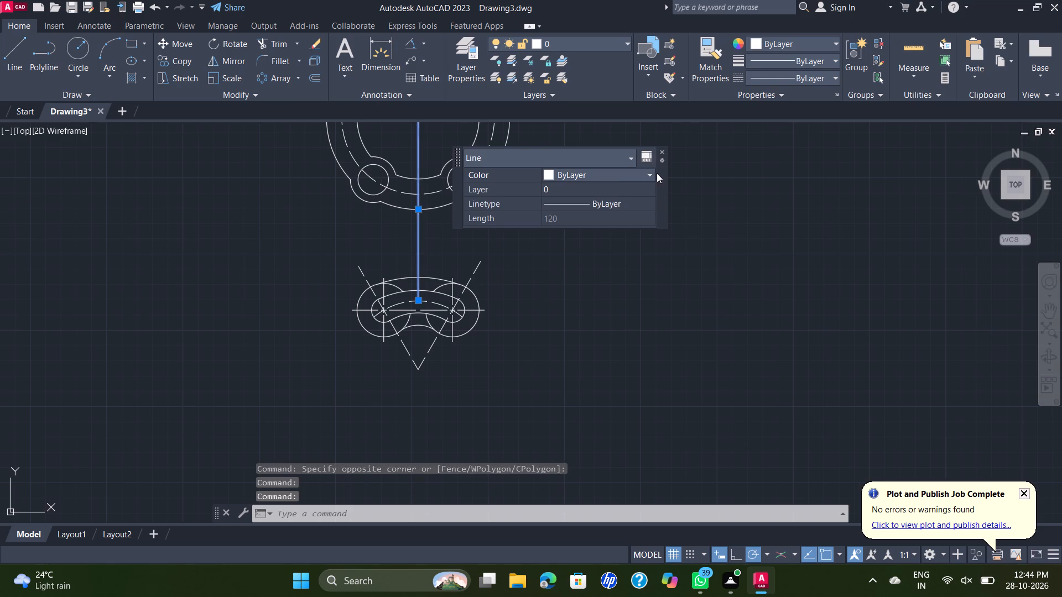
pyautogui.click(650, 172)
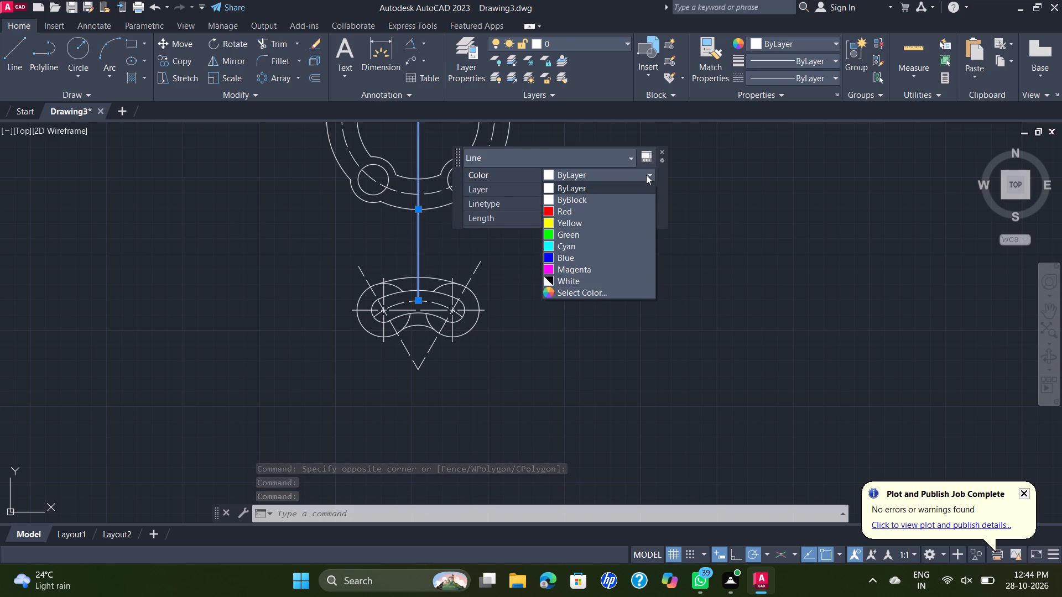
pyautogui.click(649, 174)
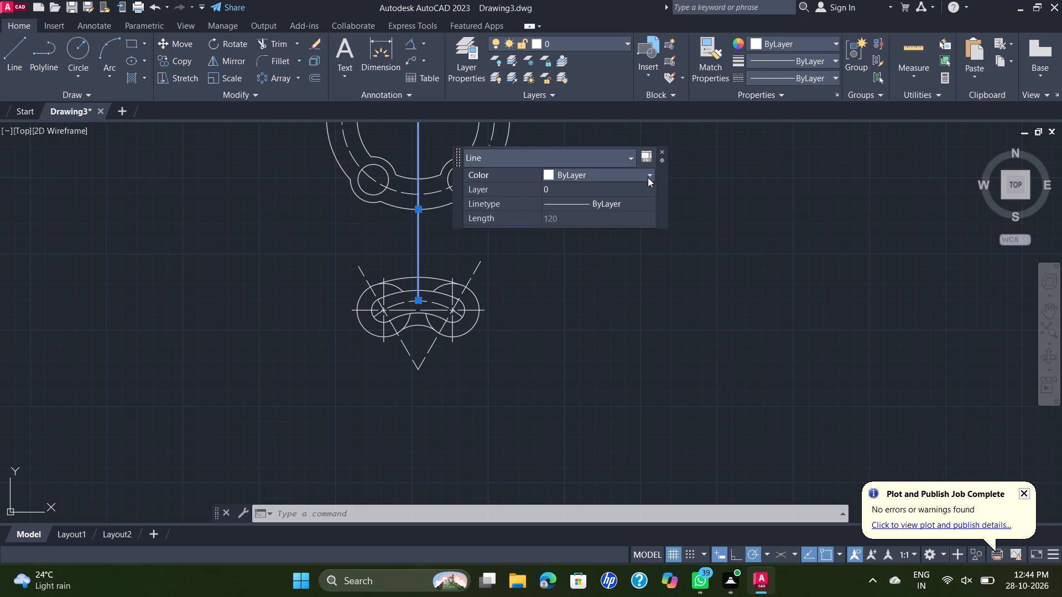
pyautogui.doubleClick(647, 203)
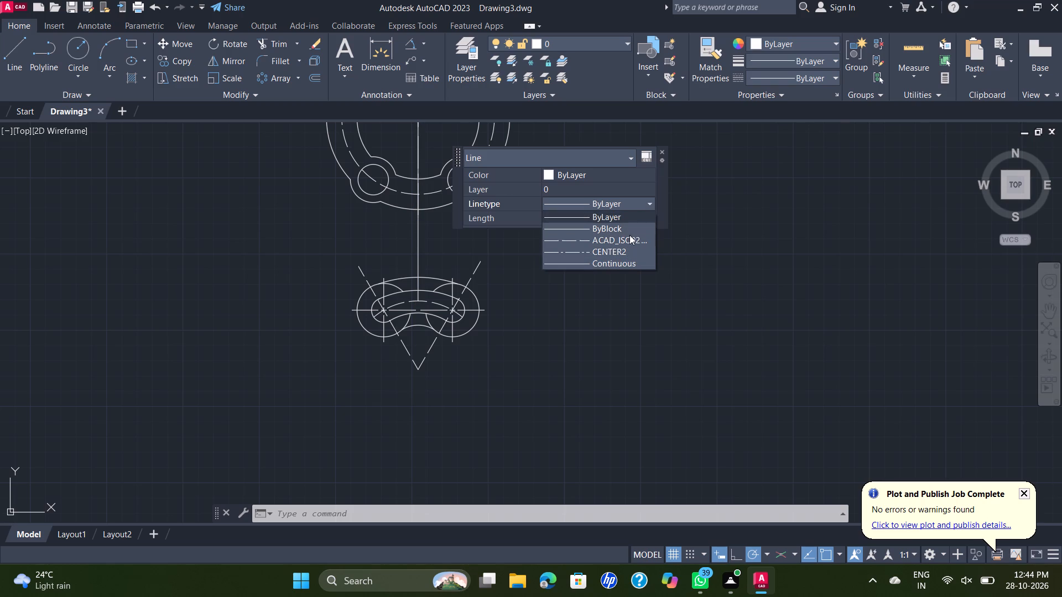
pyautogui.click(627, 239)
pyautogui.scroll(-2, 764, 206)
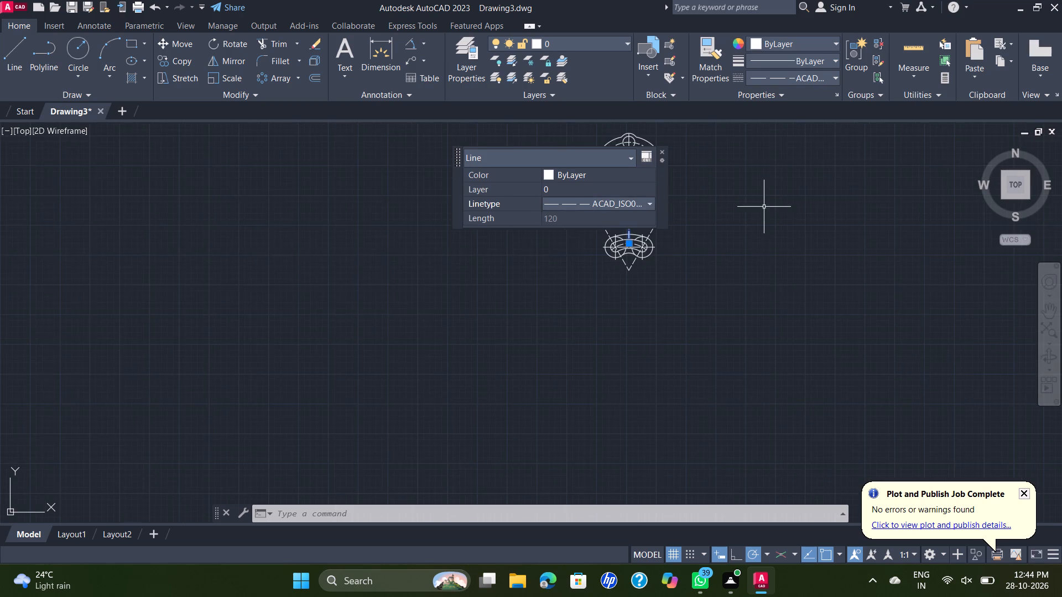
pyautogui.moveTo(764, 212); pyautogui.dragTo(648, 344, button='middle')
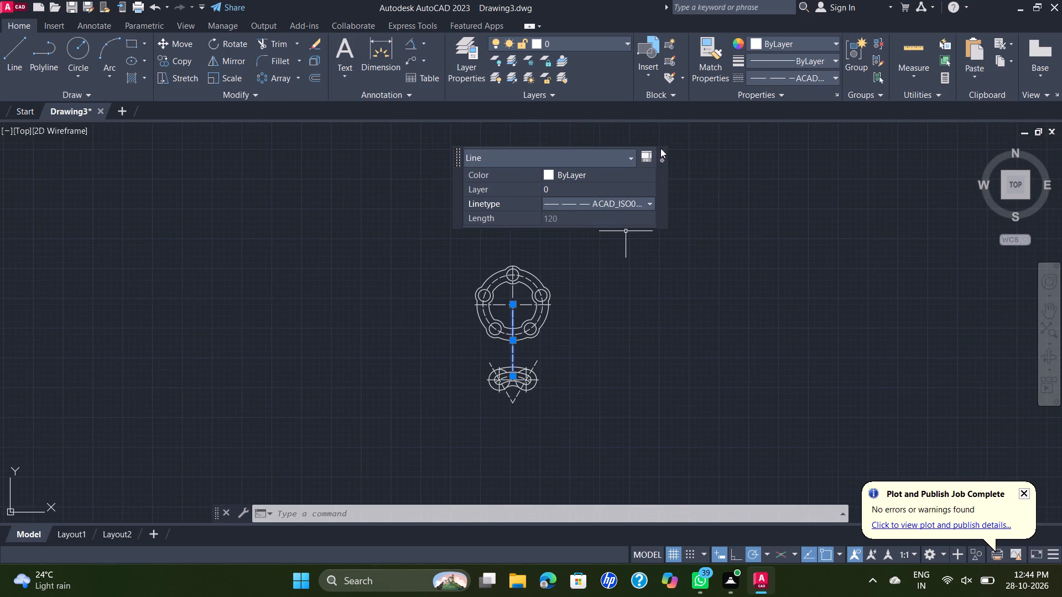
pyautogui.click(662, 149)
pyautogui.click(663, 150)
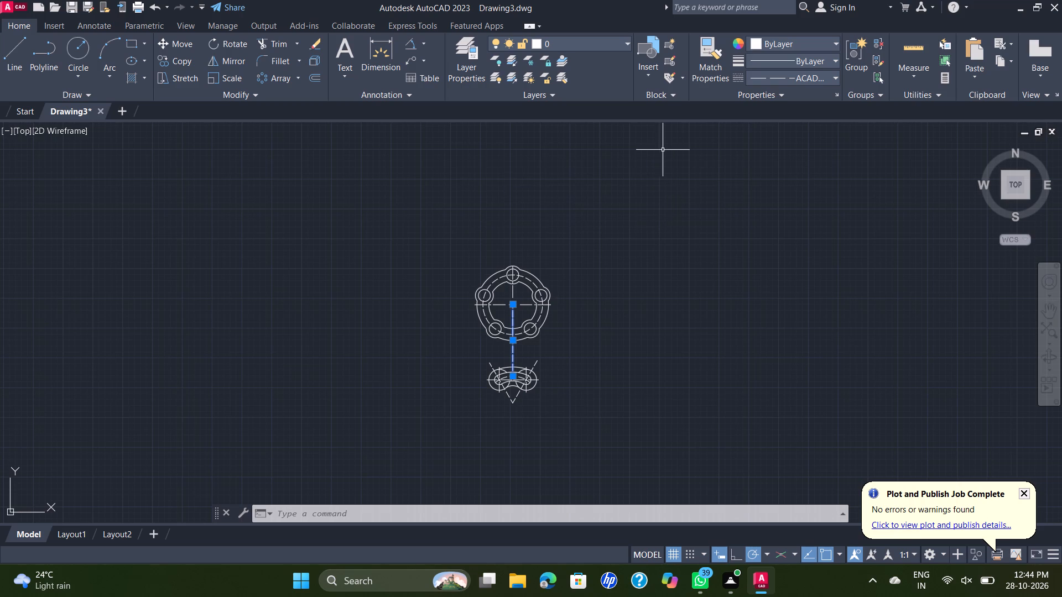
pyautogui.scroll(3, 532, 376)
pyautogui.press('Escape')
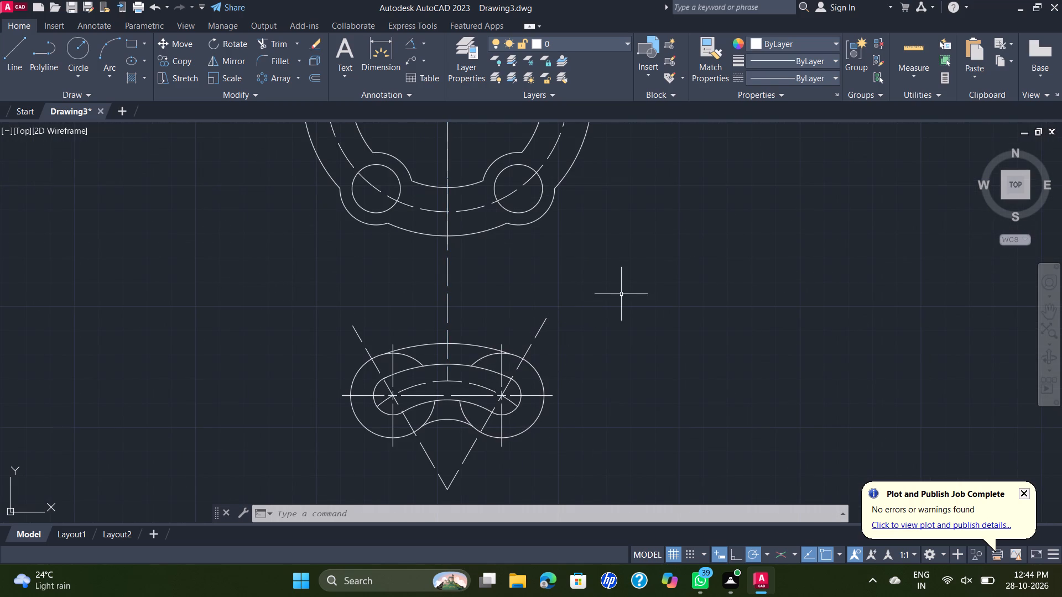
# Add a diameter dimension to the ring's top boss hole, placing its text outside the ring, up and right of the hole.
pyautogui.moveTo(625, 294); pyautogui.dragTo(690, 280, button='middle')
pyautogui.scroll(-1, 693, 278)
pyautogui.moveTo(695, 278); pyautogui.dragTo(680, 312, button='middle')
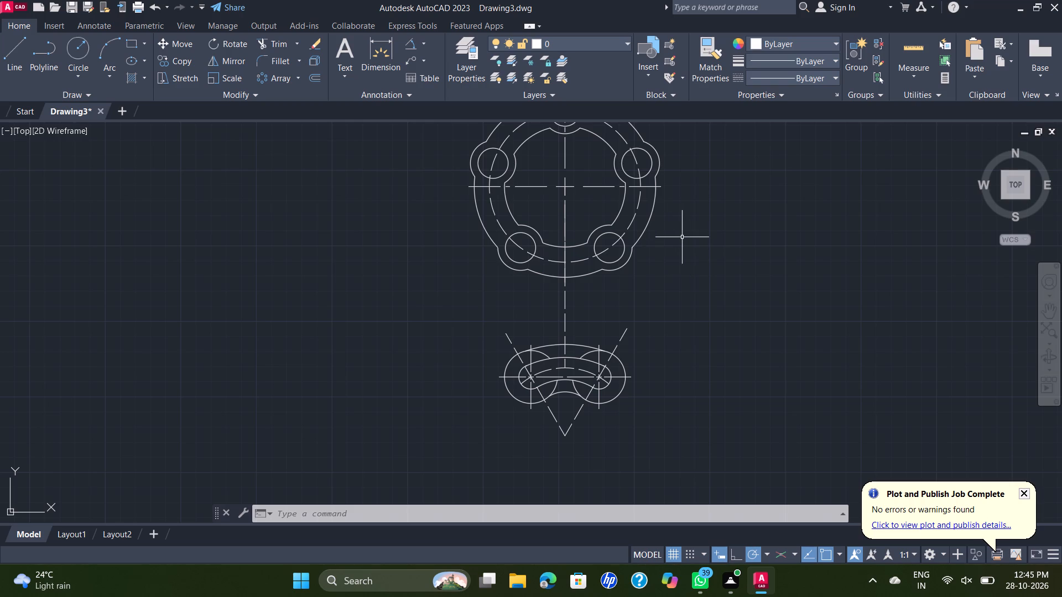
pyautogui.moveTo(680, 237); pyautogui.dragTo(667, 263, button='middle')
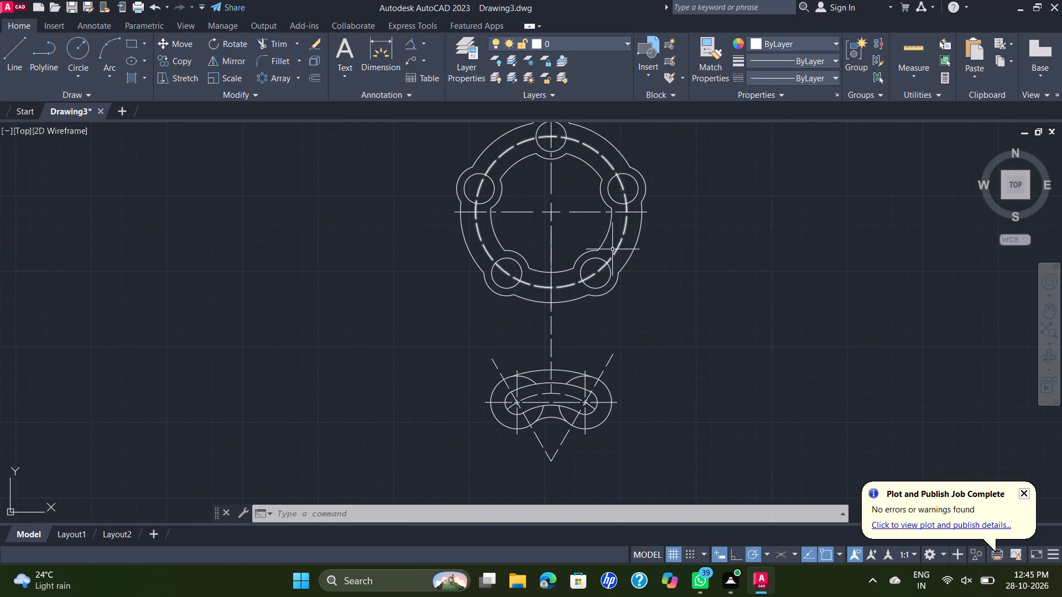
pyautogui.click(420, 49)
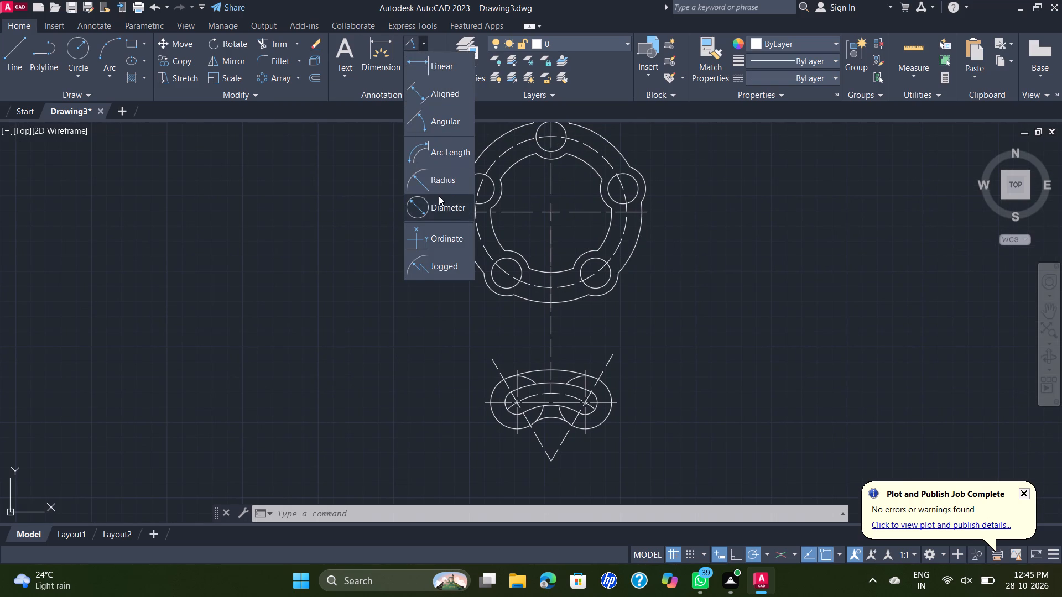
pyautogui.click(438, 198)
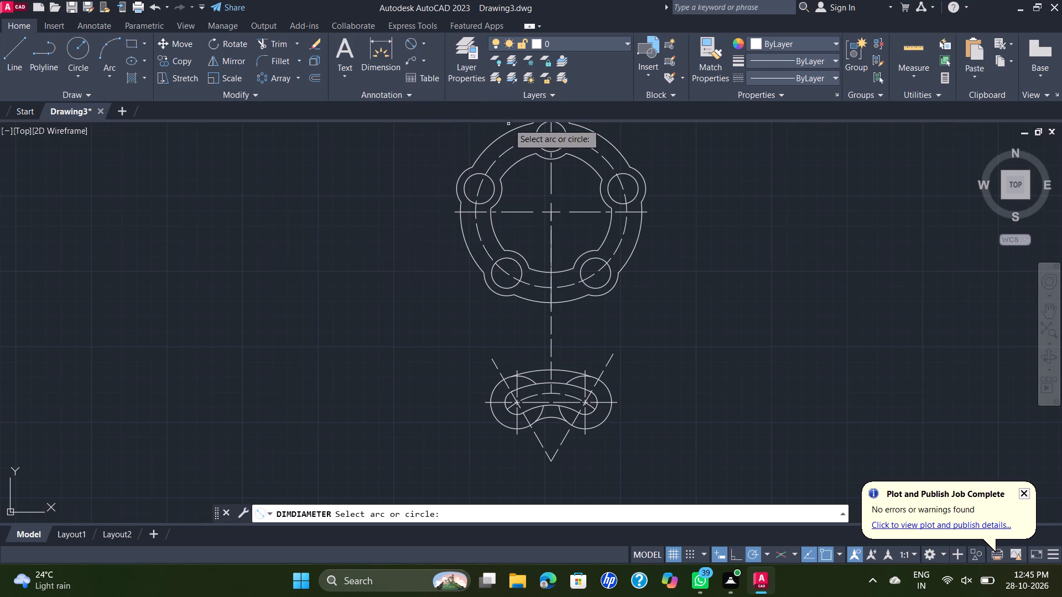
pyautogui.moveTo(563, 147); pyautogui.dragTo(532, 207, button='middle')
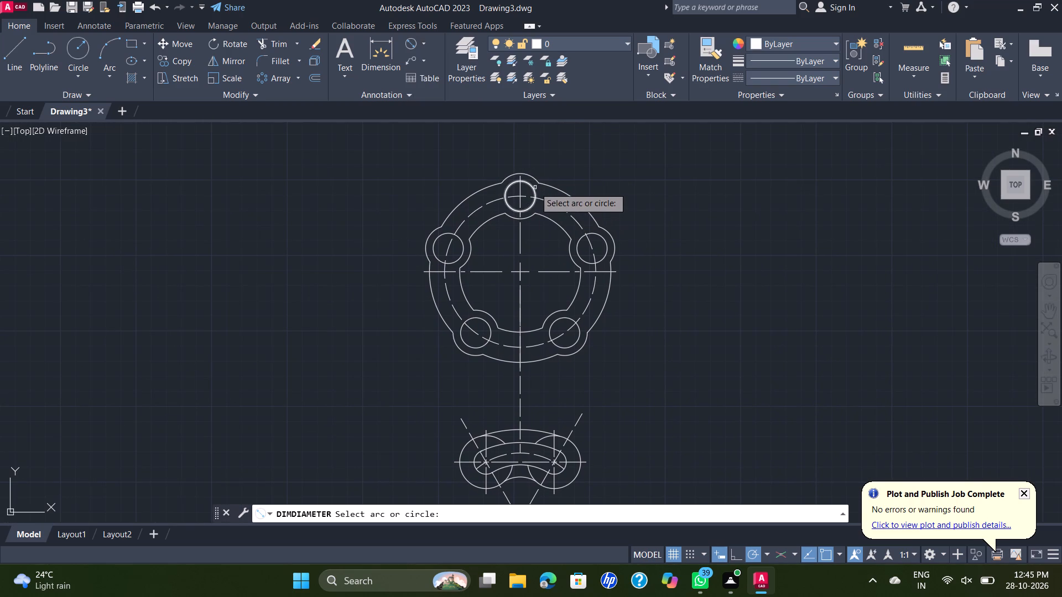
pyautogui.click(537, 187)
pyautogui.click(533, 191)
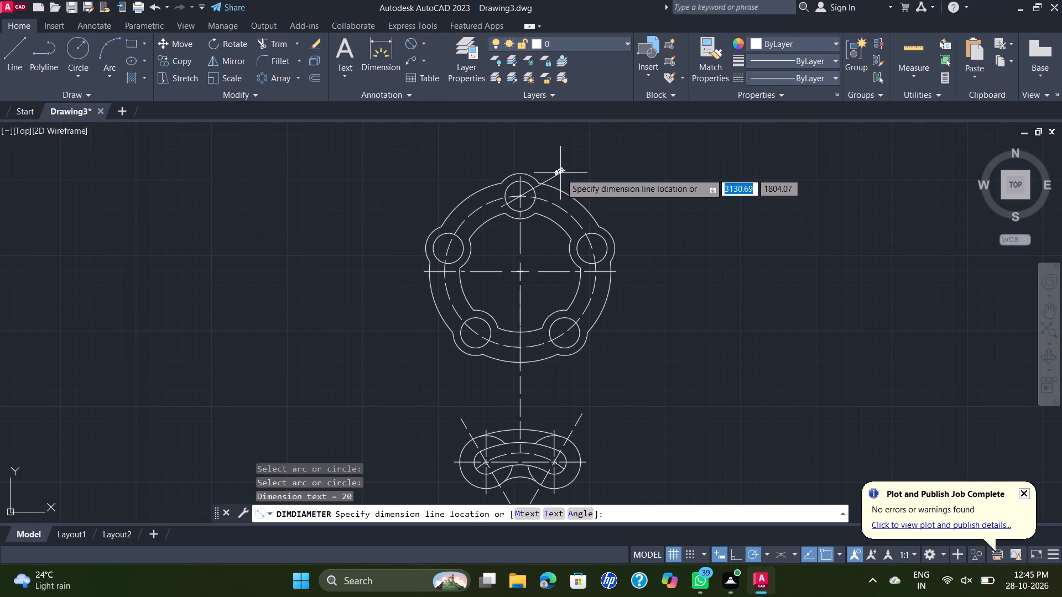
pyautogui.click(572, 163)
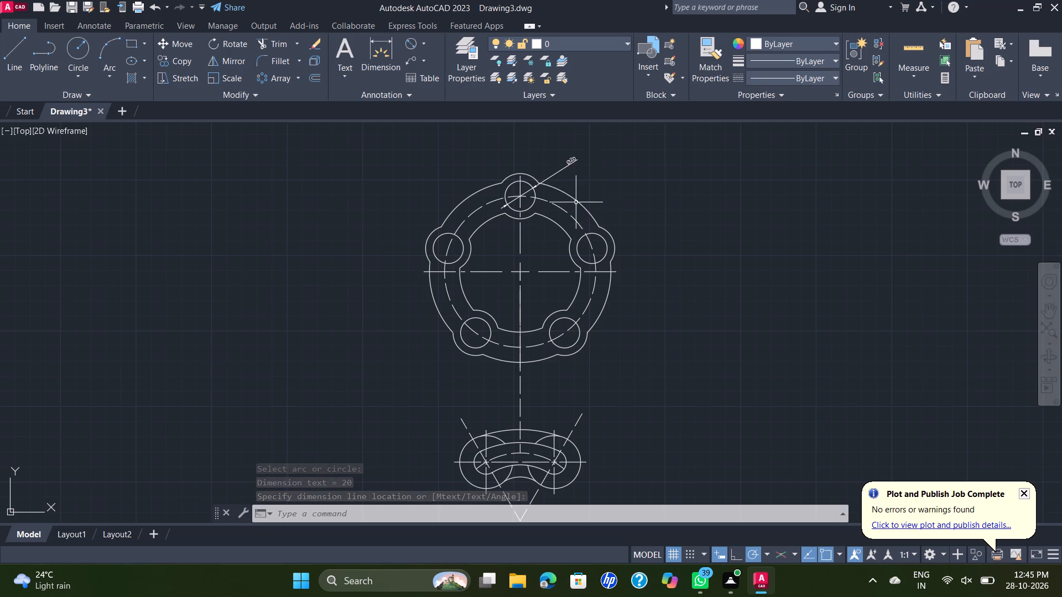
# Add the prefix 5X to the top hole's diameter dimension text and end text editing.
pyautogui.doubleClick(567, 163)
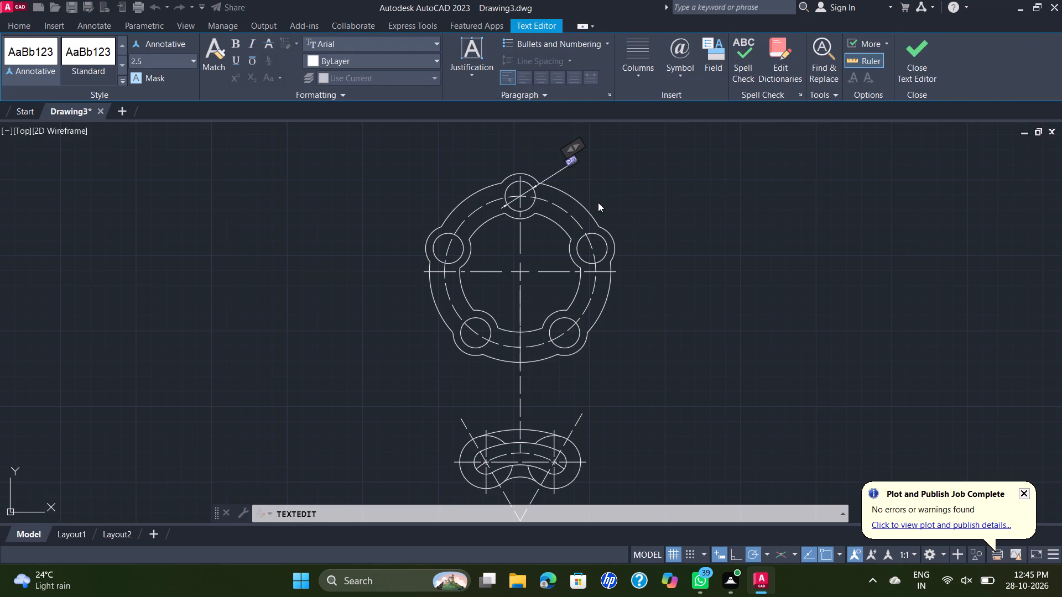
pyautogui.press('5')
pyautogui.press('x')
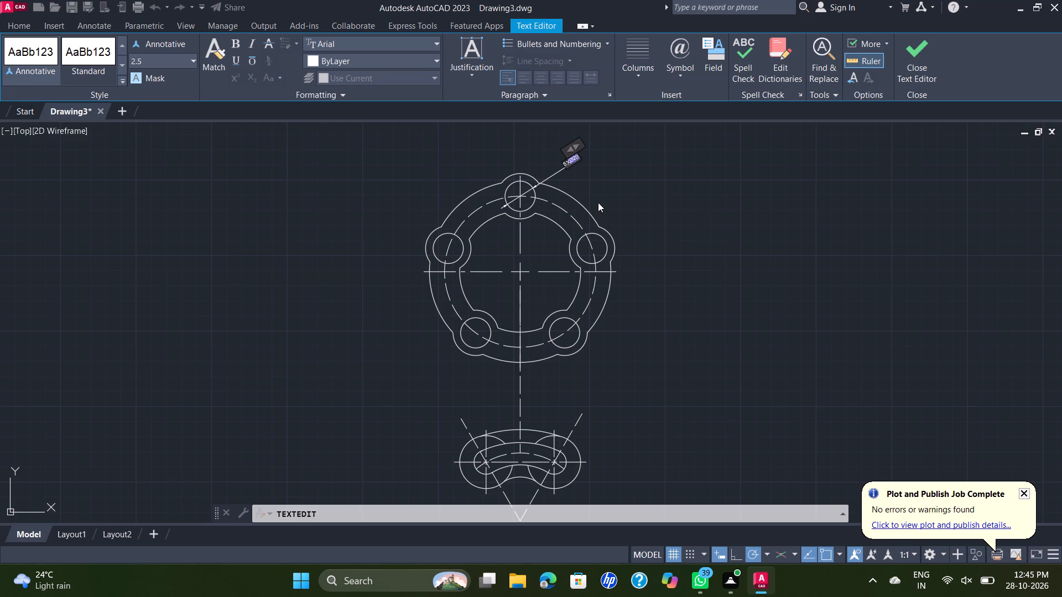
pyautogui.click(598, 202)
pyautogui.scroll(2, 577, 166)
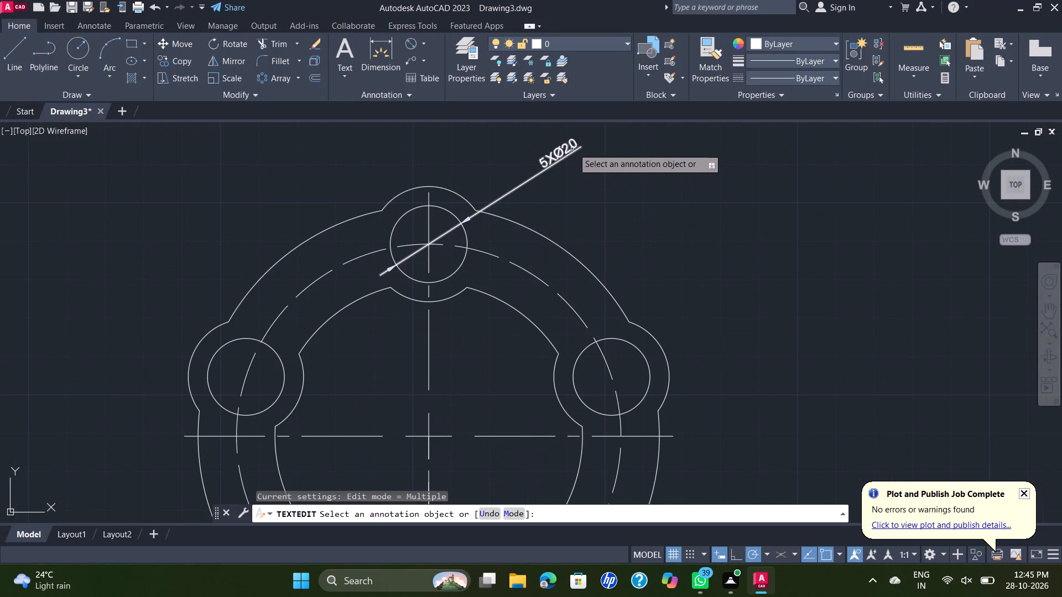
pyautogui.scroll(-2, 603, 157)
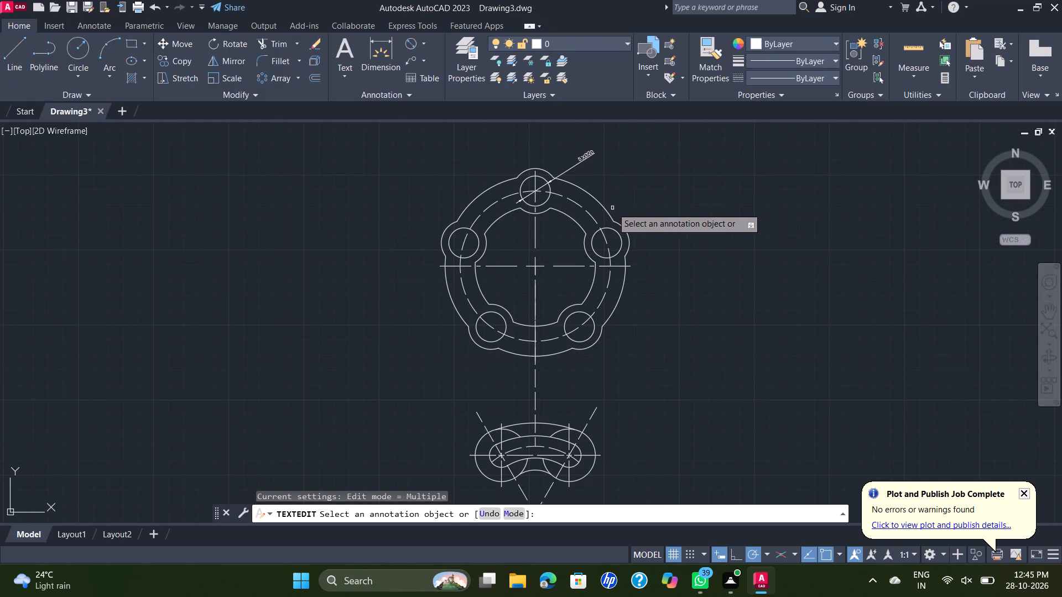
pyautogui.click(601, 207)
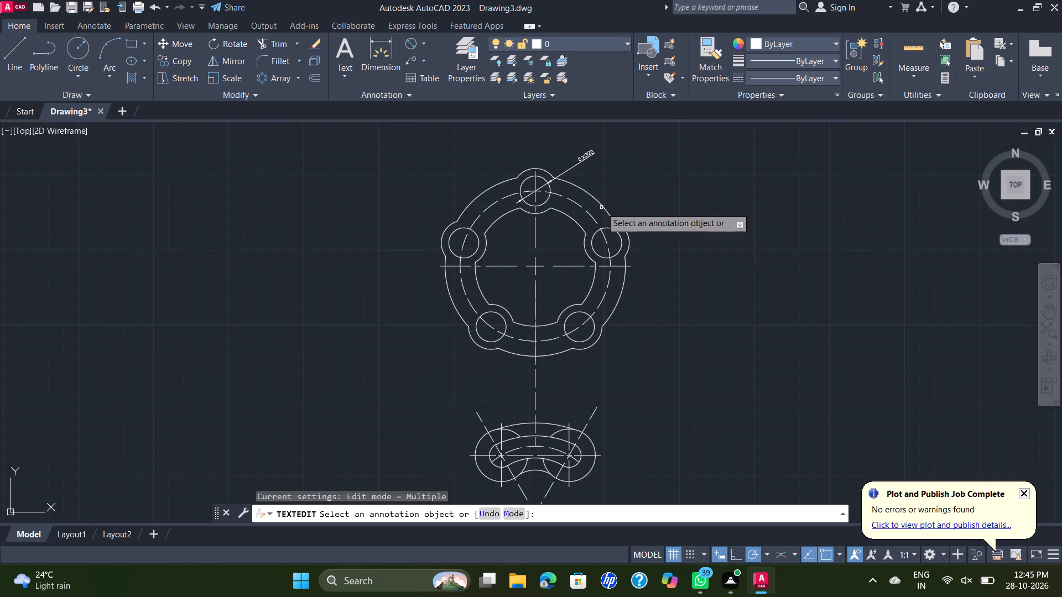
pyautogui.click(604, 205)
pyautogui.press('Escape')
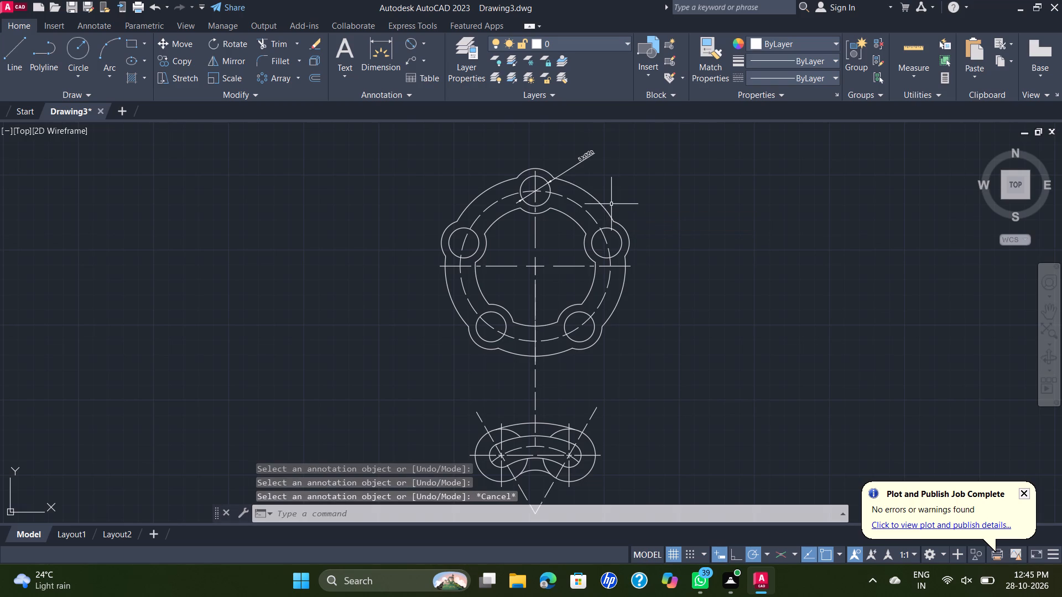
# Add diameter dimensions to the ring's dashed pitch circle and its inner edge, placing both texts outside the ring's upper-right side.
pyautogui.click(413, 45)
pyautogui.click(590, 213)
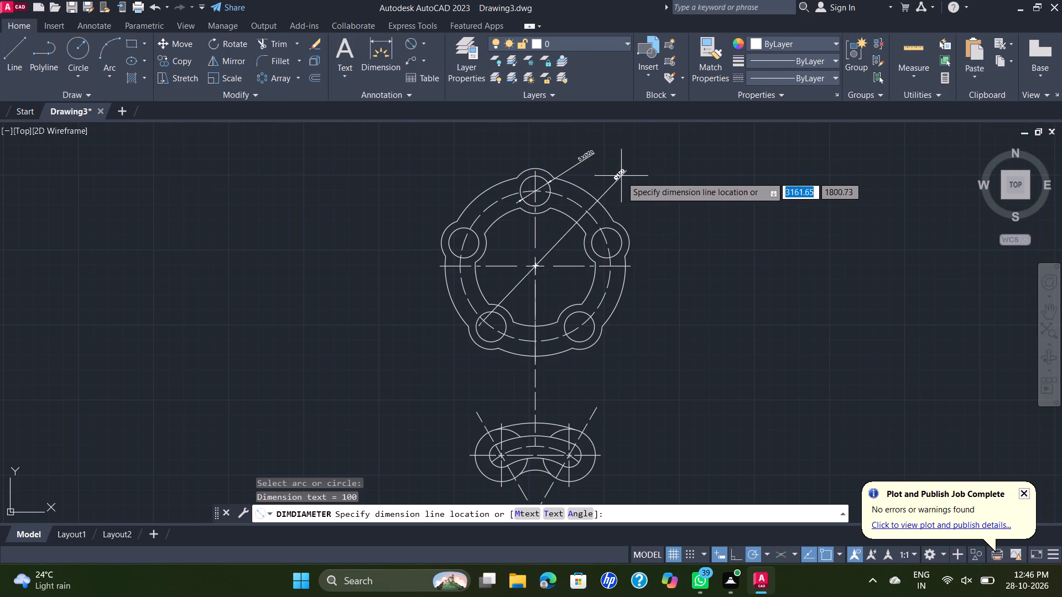
pyautogui.scroll(1, 616, 185)
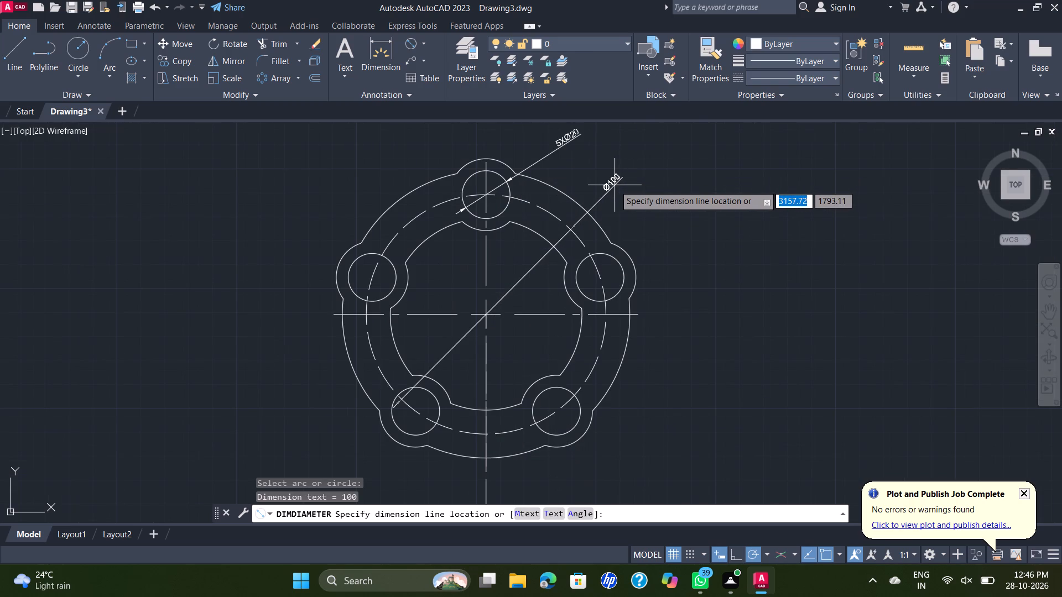
pyautogui.click(631, 212)
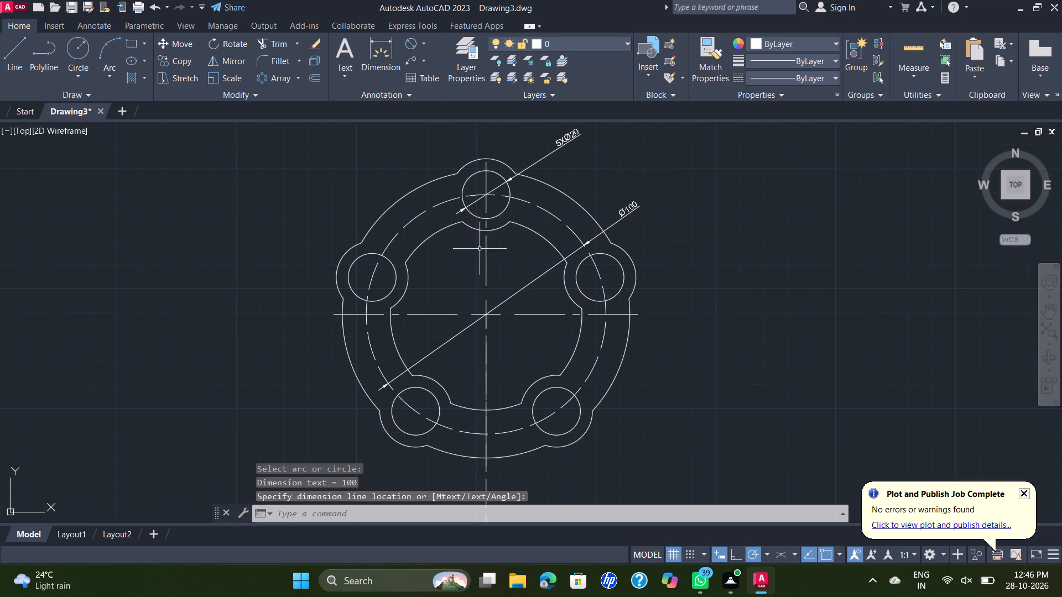
pyautogui.press('space')
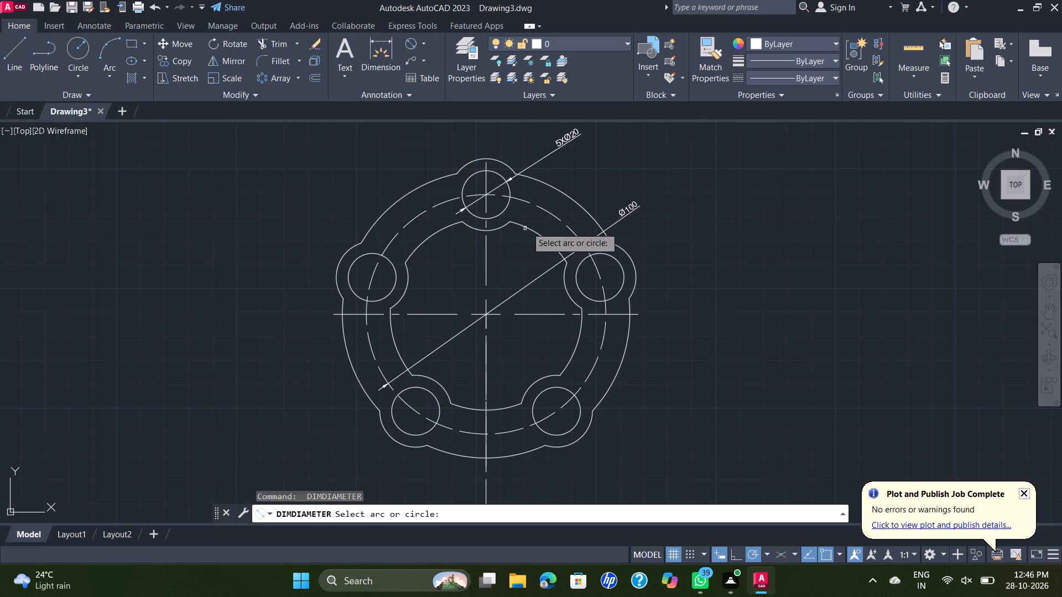
pyautogui.click(528, 231)
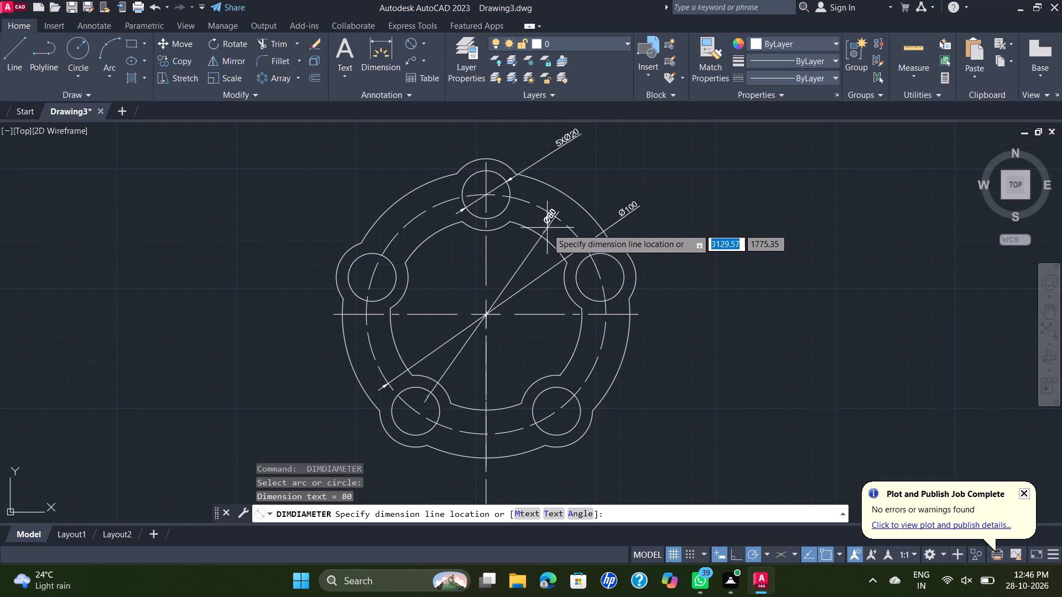
pyautogui.click(601, 174)
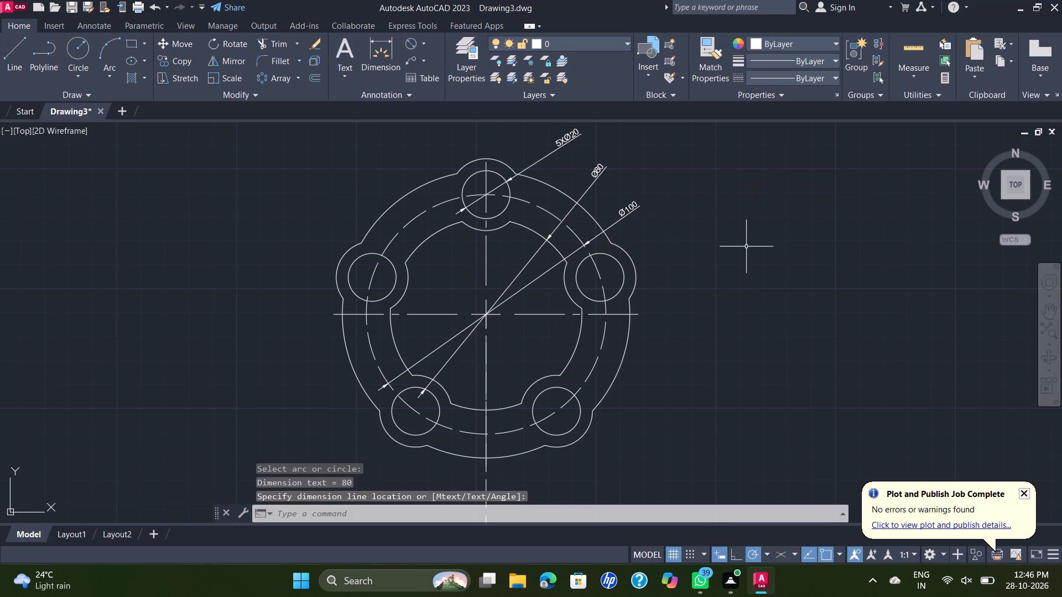
# Add diameter dimensions to the upper-right boss's outer arc and the ring's outer edge, placing their texts outside the ring.
pyautogui.press('space')
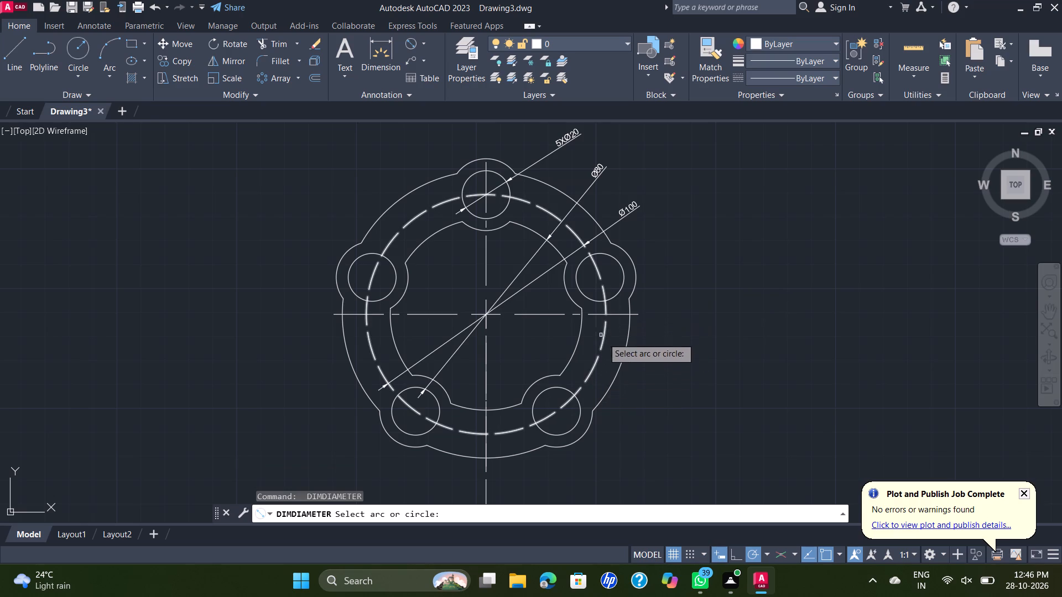
pyautogui.click(637, 274)
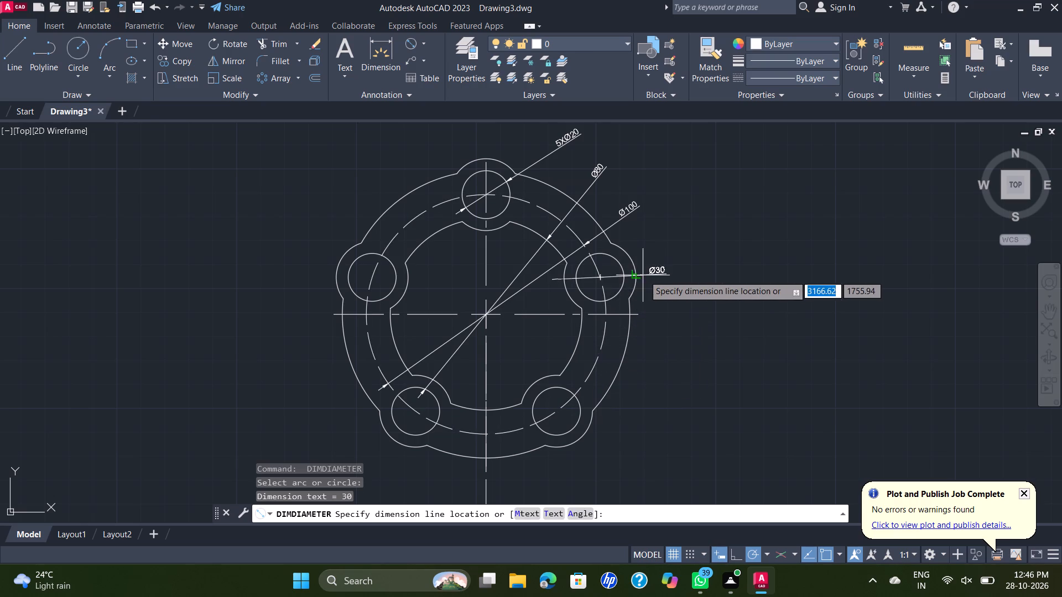
pyautogui.scroll(1, 681, 260)
pyautogui.click(660, 272)
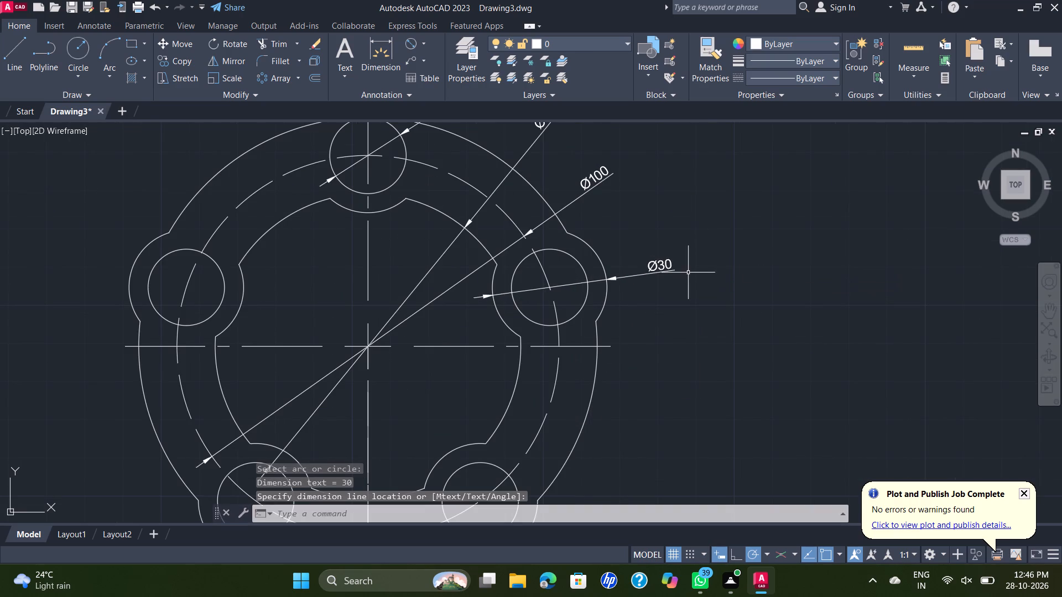
pyautogui.scroll(-1, 697, 291)
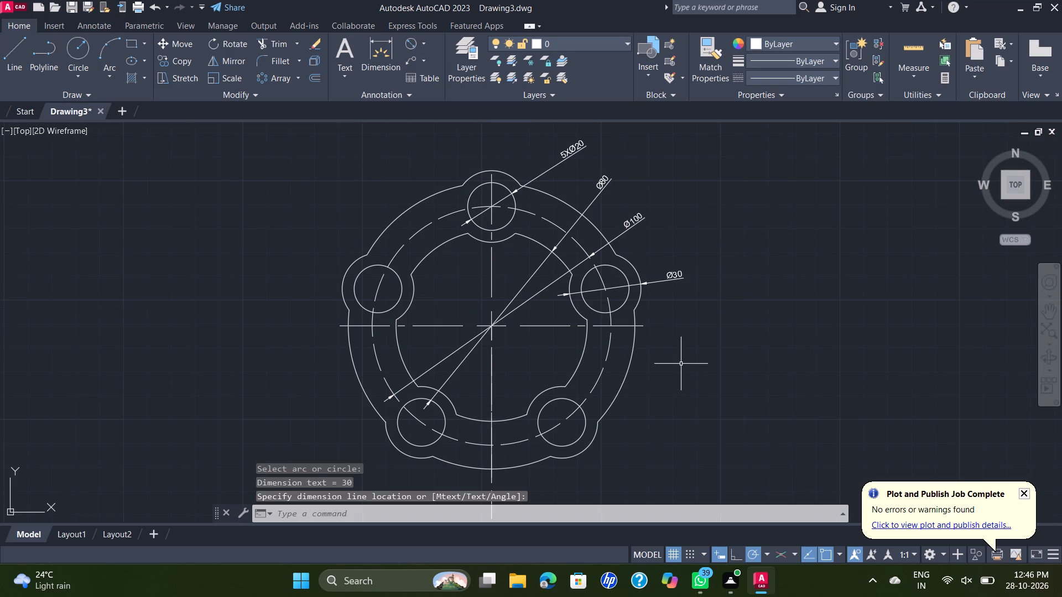
pyautogui.press('space')
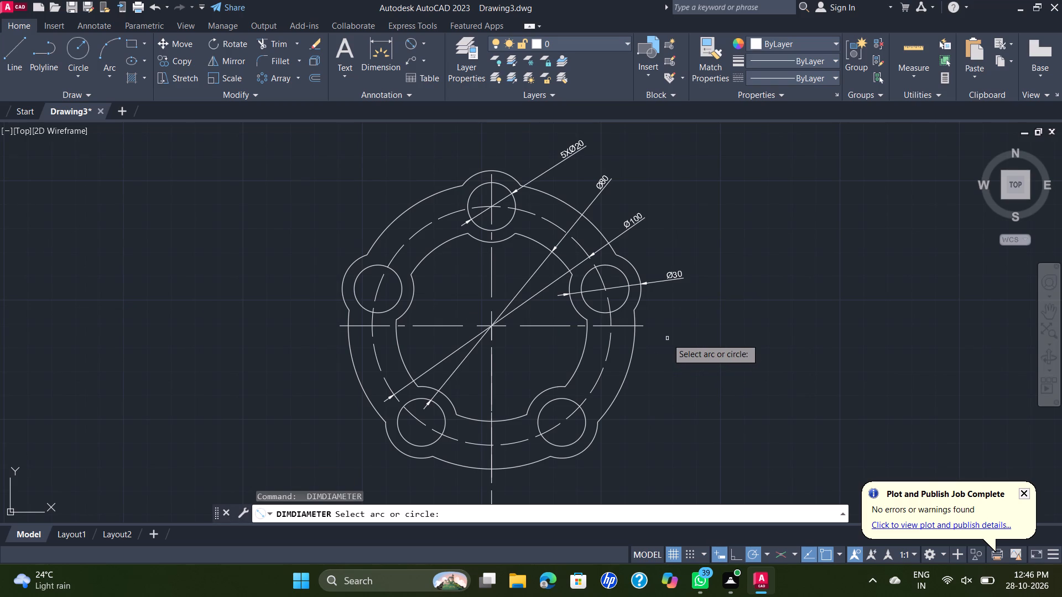
pyautogui.click(421, 201)
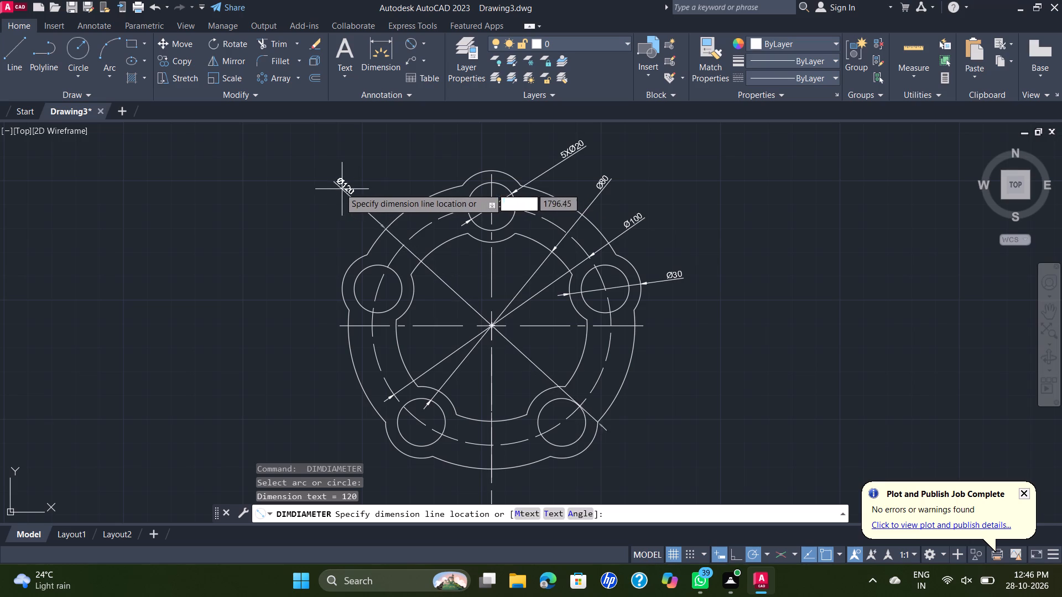
pyautogui.click(333, 186)
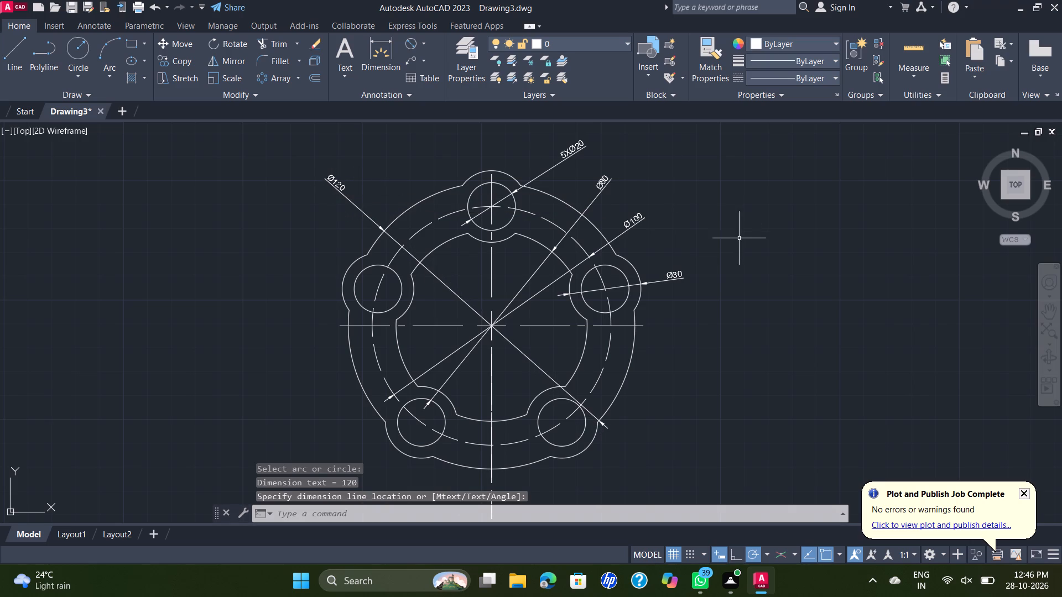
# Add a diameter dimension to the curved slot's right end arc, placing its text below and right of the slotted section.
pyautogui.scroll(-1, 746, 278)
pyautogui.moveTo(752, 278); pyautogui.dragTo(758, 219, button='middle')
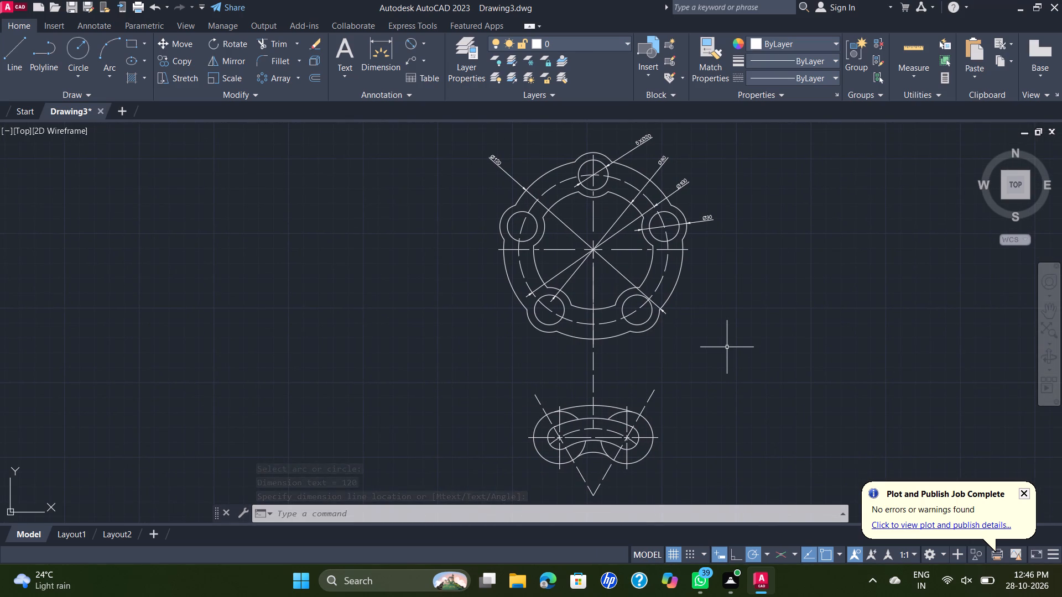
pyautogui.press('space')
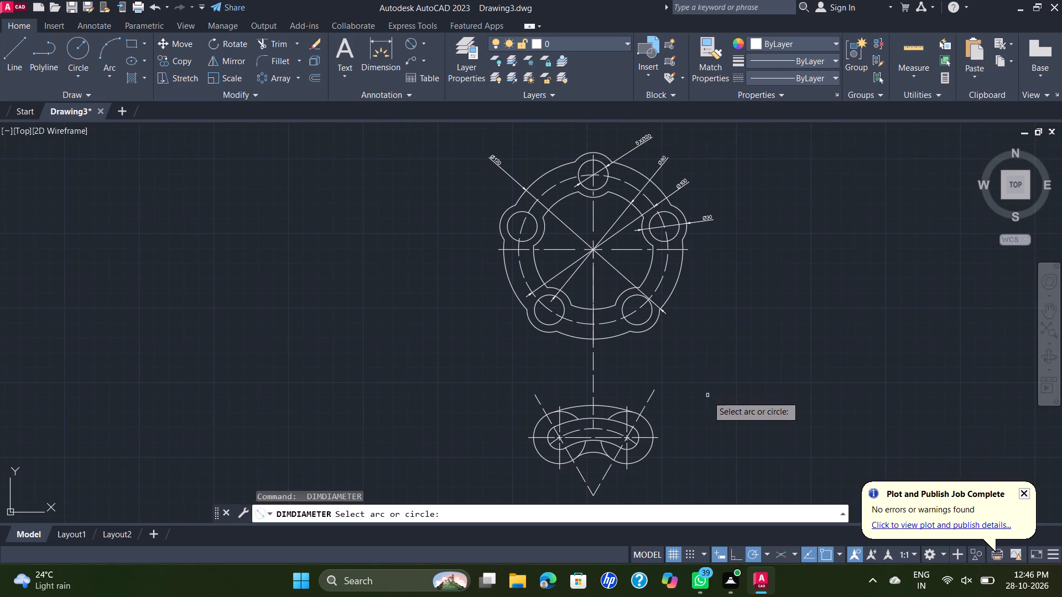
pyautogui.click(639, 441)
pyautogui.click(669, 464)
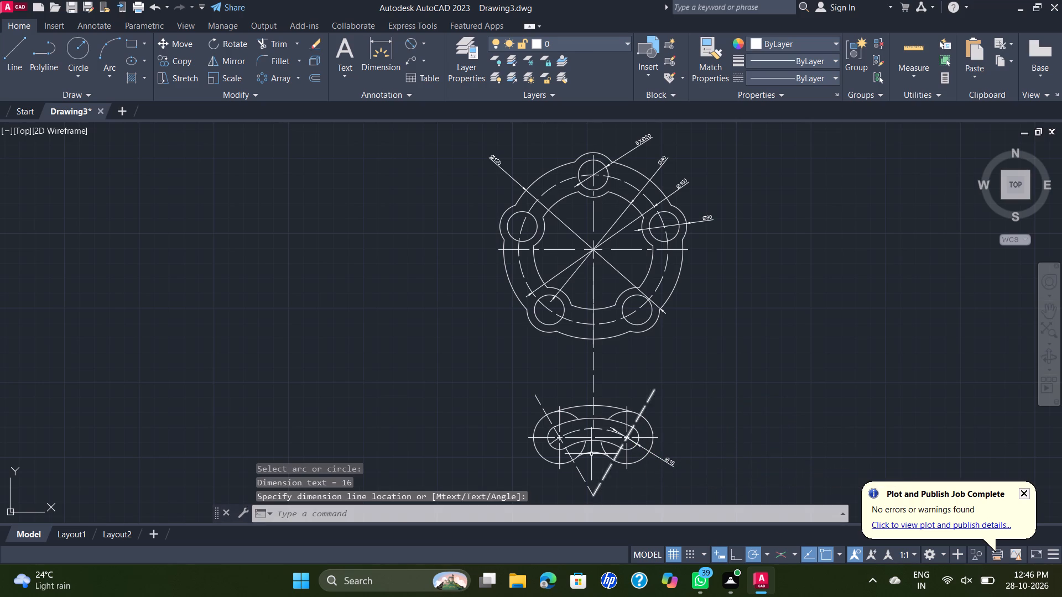
# Add a diameter dimension to the slotted section's left outer end arc, placing its text to the left of the part.
pyautogui.press('space')
pyautogui.click(545, 460)
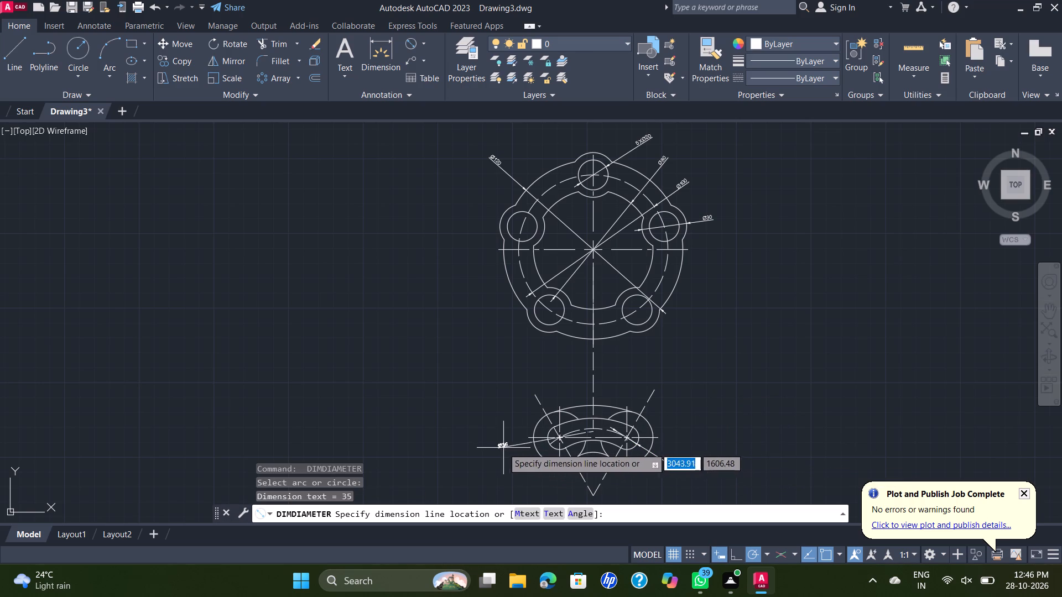
pyautogui.click(496, 449)
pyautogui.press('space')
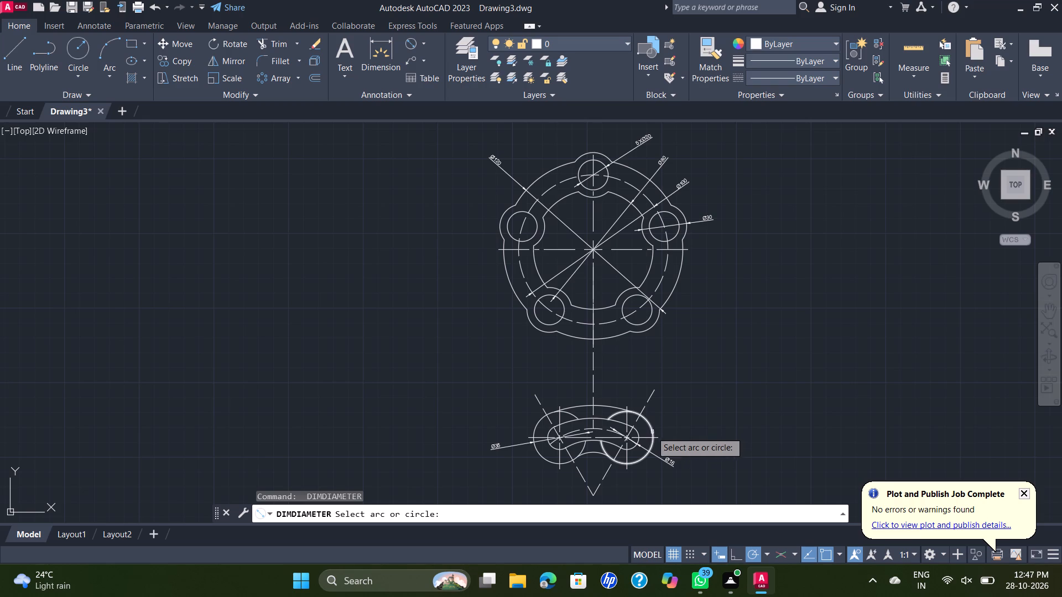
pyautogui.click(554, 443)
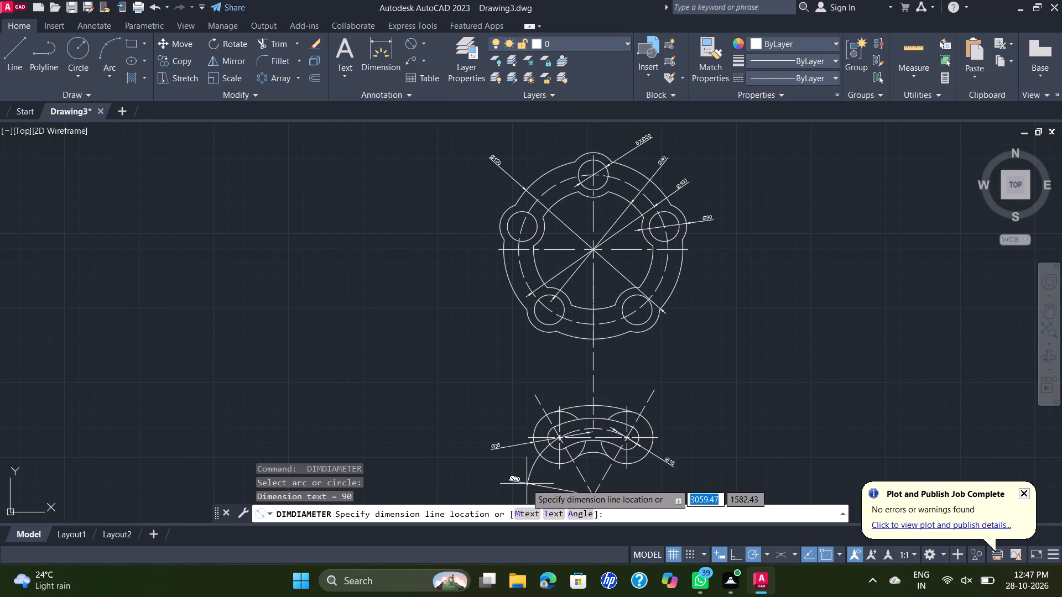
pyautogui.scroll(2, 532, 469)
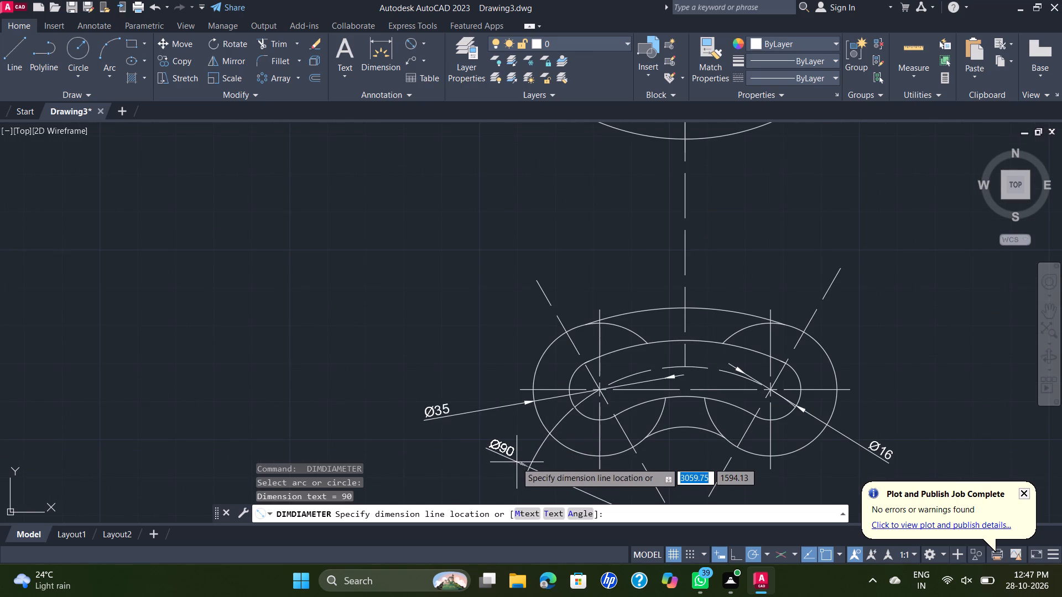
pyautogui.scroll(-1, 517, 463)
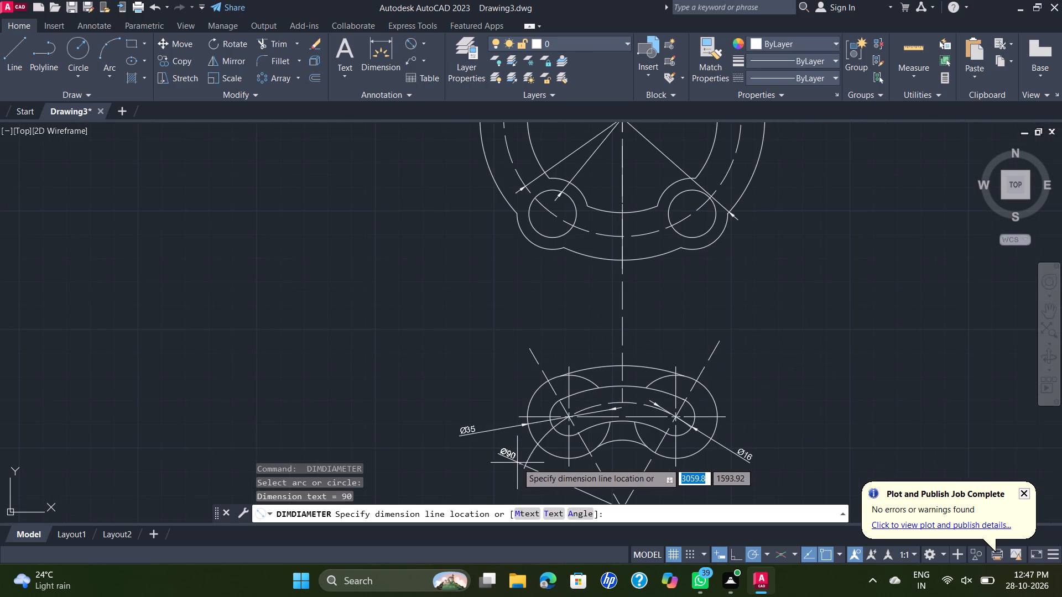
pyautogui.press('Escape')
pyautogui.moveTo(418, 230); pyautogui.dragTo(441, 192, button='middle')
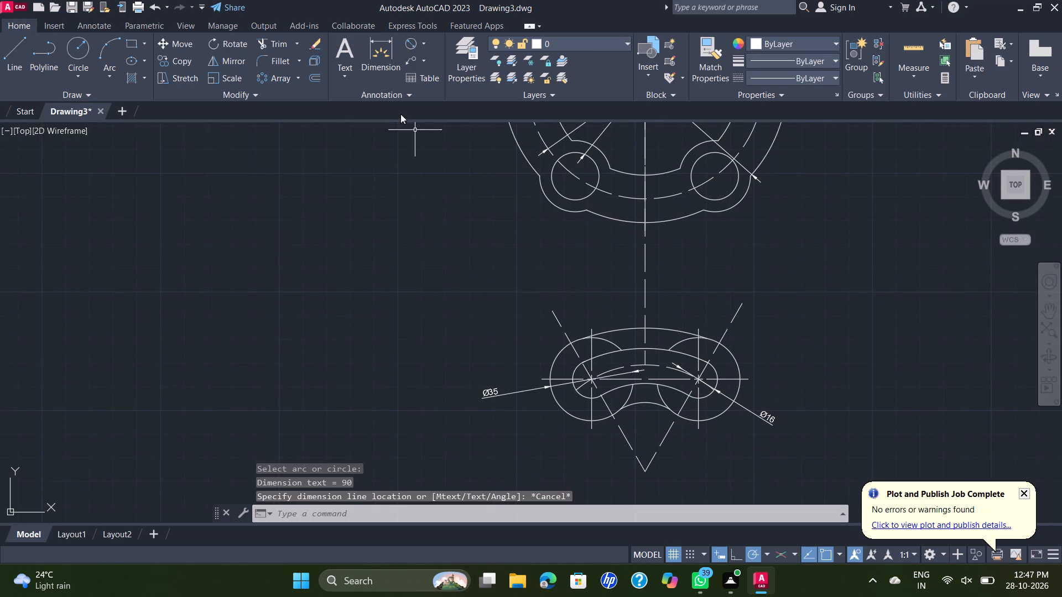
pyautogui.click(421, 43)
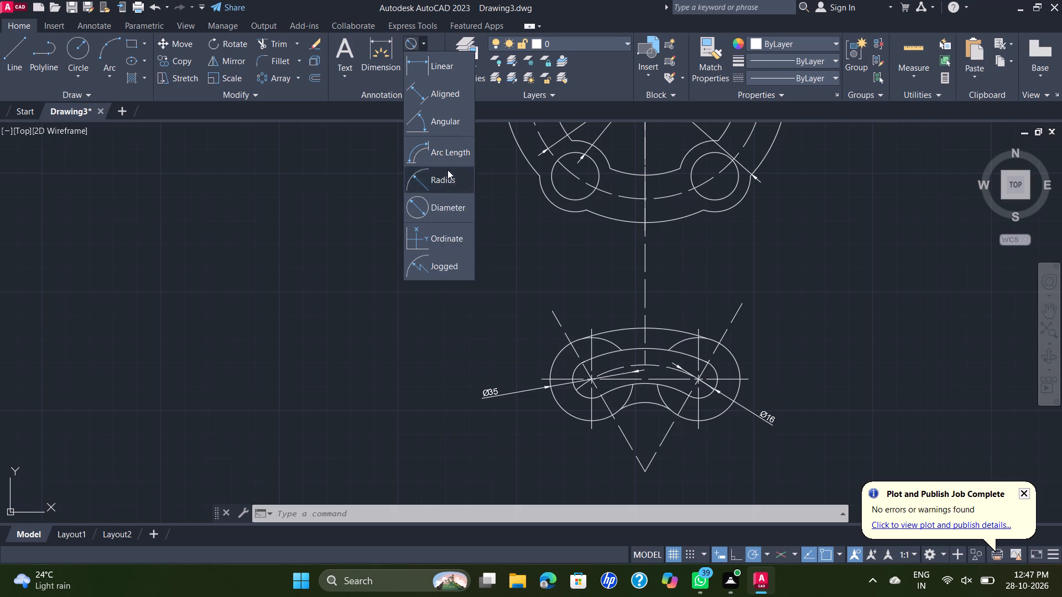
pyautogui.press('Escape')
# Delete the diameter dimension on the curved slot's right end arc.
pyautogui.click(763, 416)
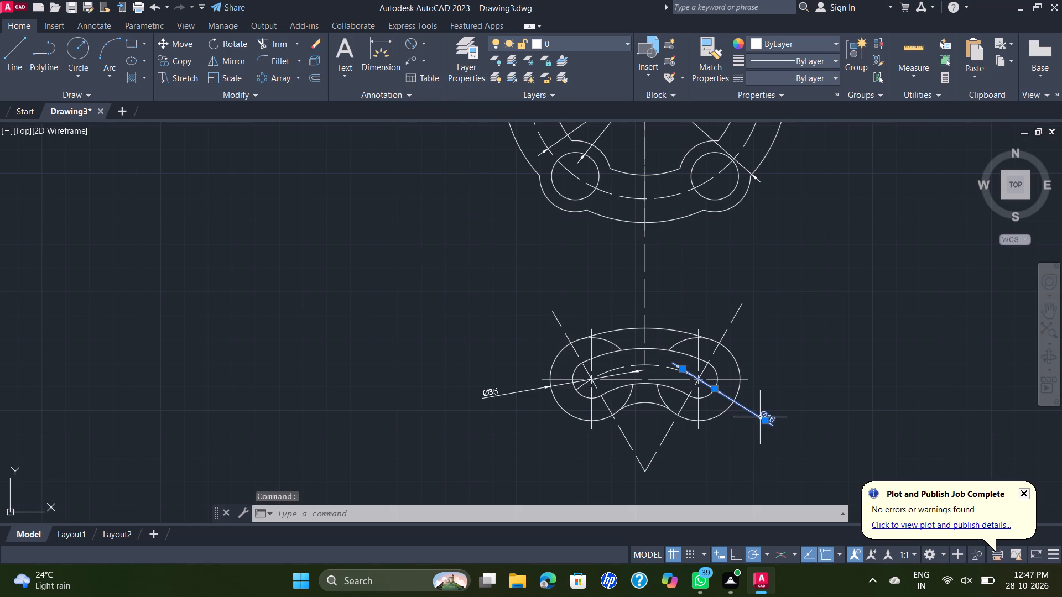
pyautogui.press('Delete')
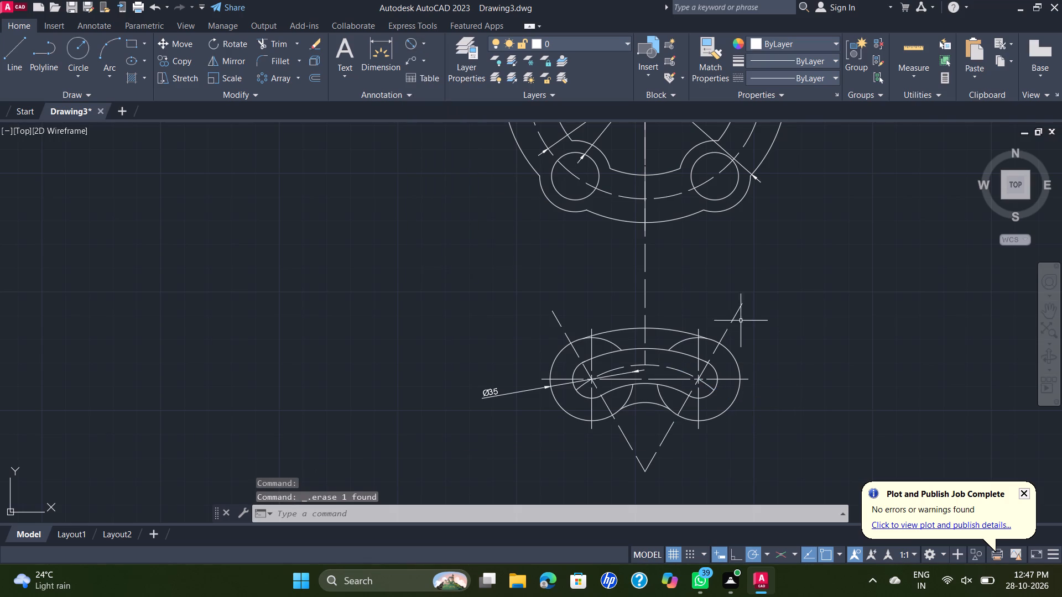
# Draw the stem outline from the ring centre: 15 left, about 91.5 down, 30 right, and back up to the horizontal centreline.
pyautogui.scroll(-2, 735, 291)
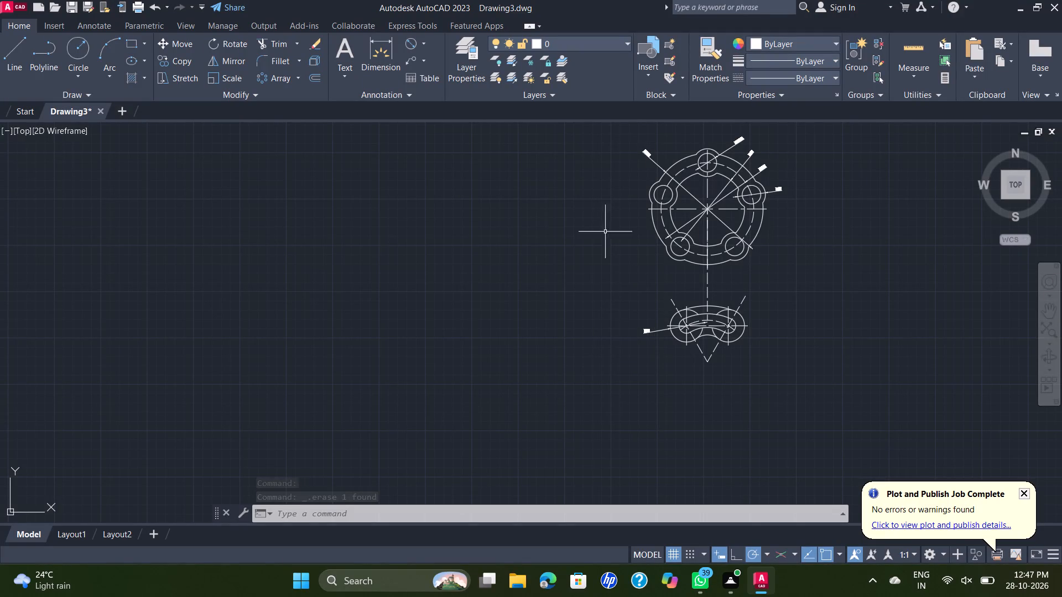
pyautogui.scroll(1, 711, 260)
pyautogui.moveTo(696, 264); pyautogui.dragTo(589, 305, button='middle')
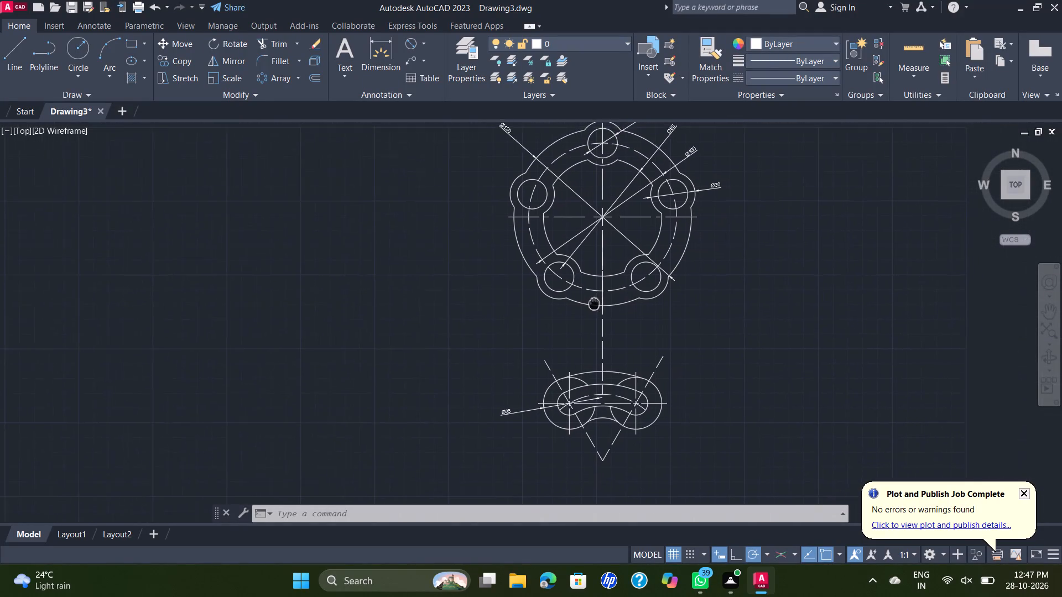
pyautogui.moveTo(589, 305); pyautogui.dragTo(587, 305, button='middle')
pyautogui.scroll(1, 587, 305)
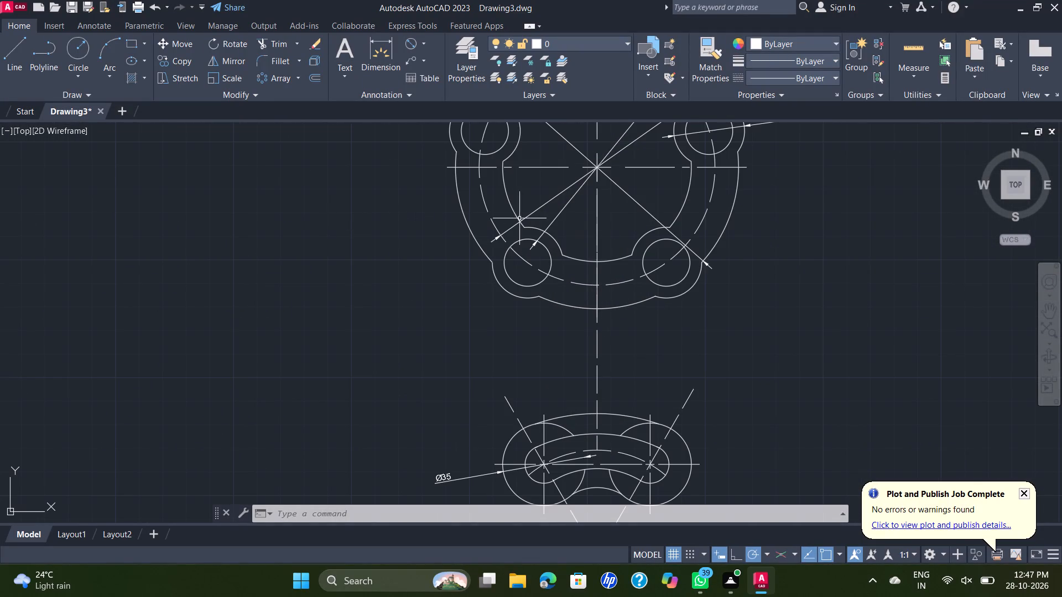
pyautogui.click(7, 48)
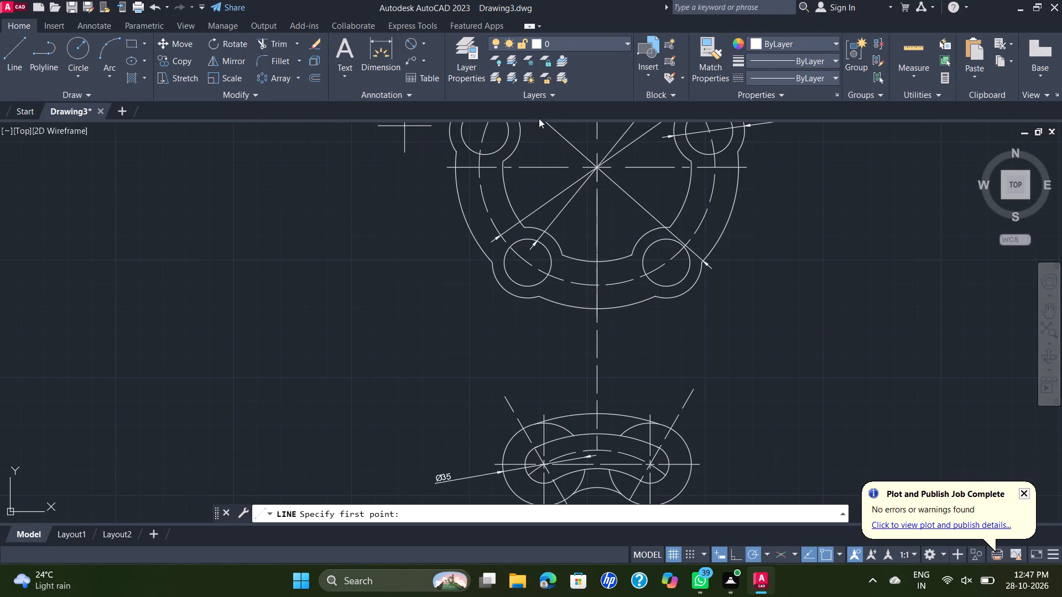
pyautogui.click(598, 165)
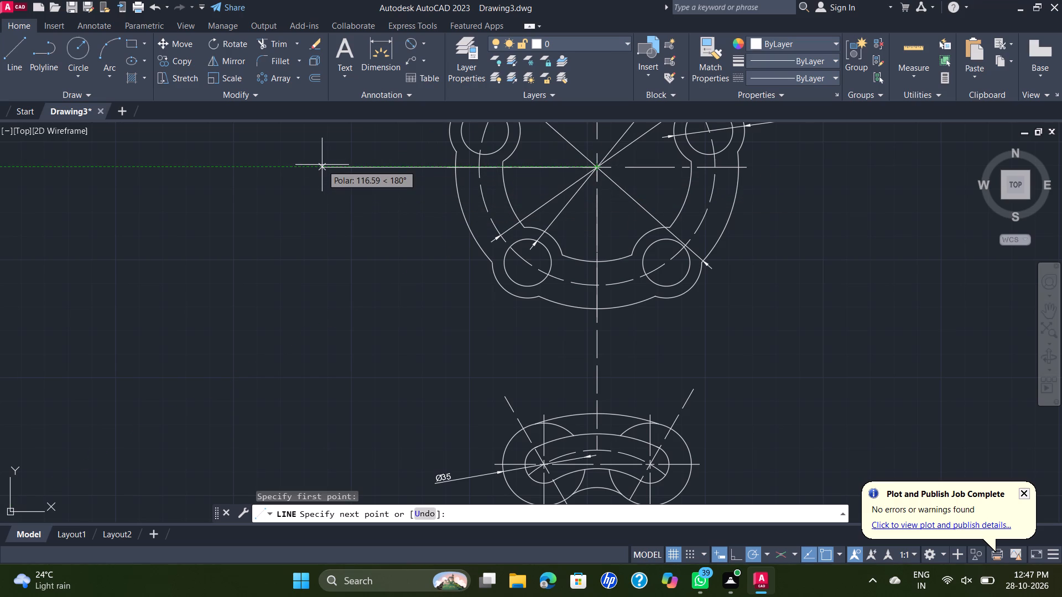
pyautogui.write('15')
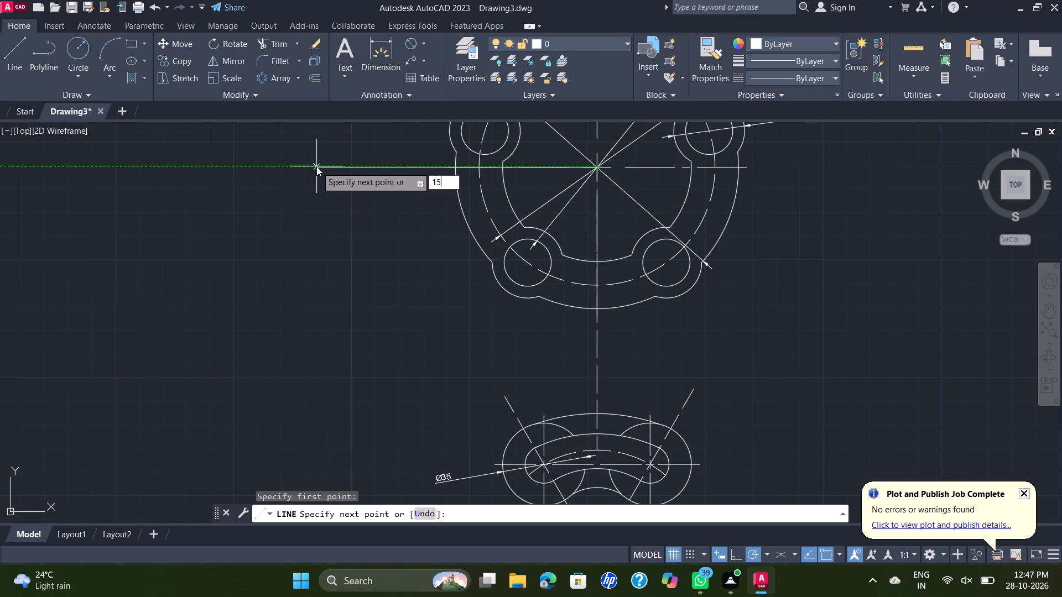
pyautogui.press('Return')
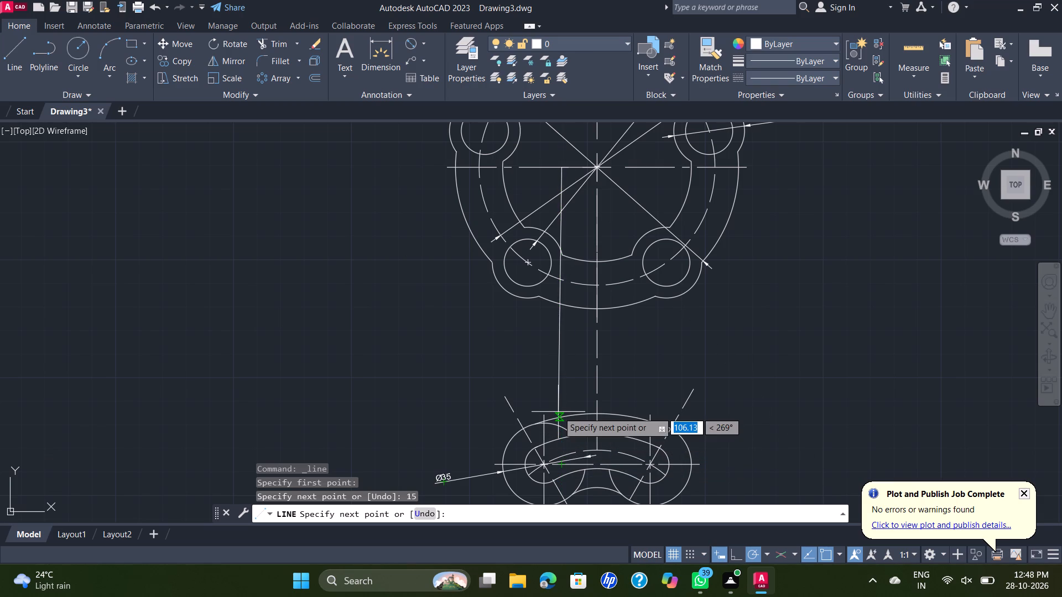
pyautogui.click(556, 383)
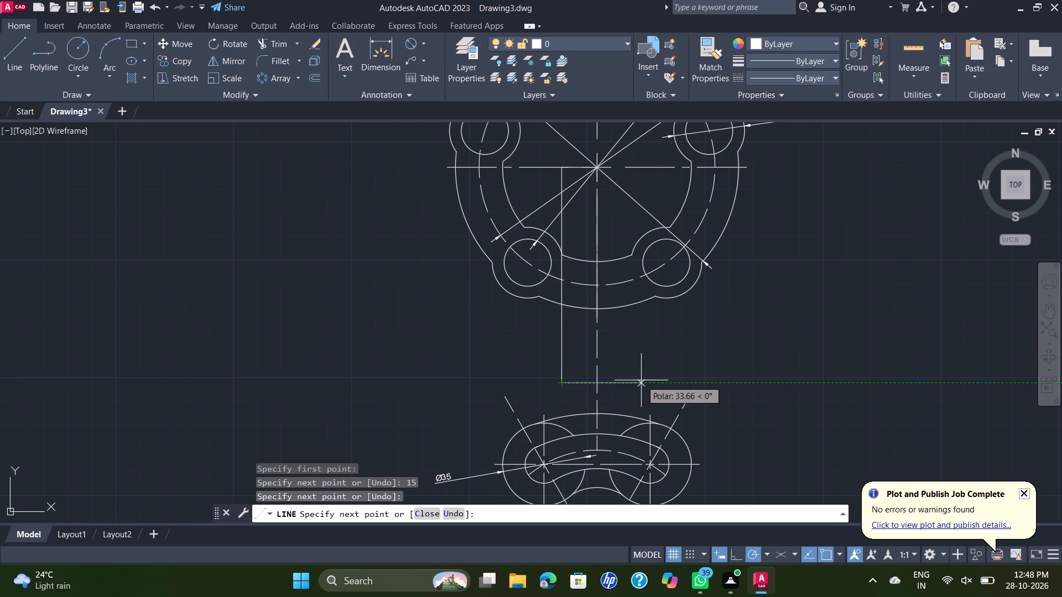
pyautogui.write('30')
pyautogui.press('Return')
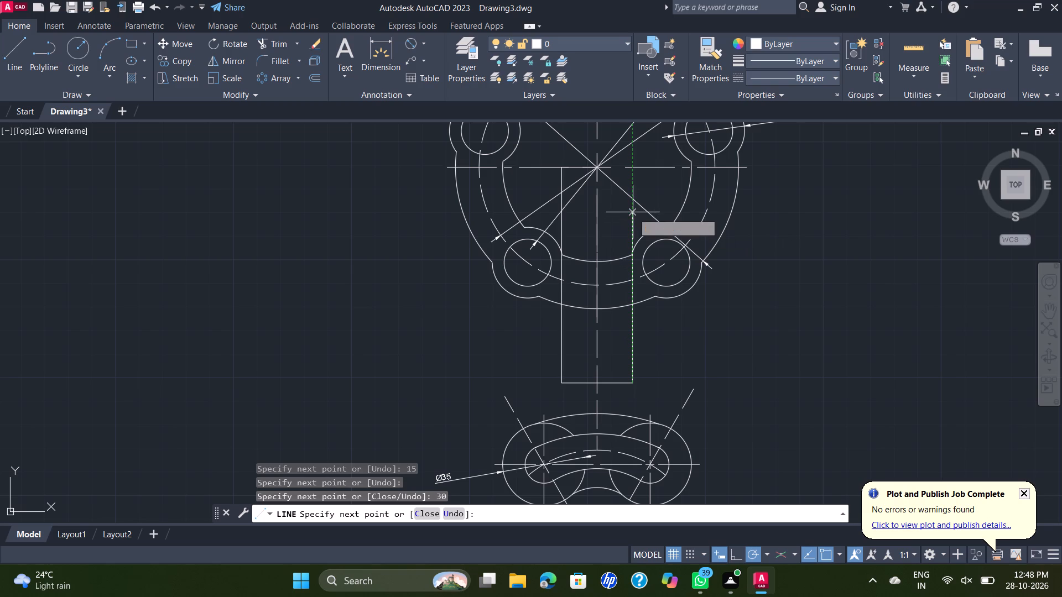
pyautogui.click(636, 171)
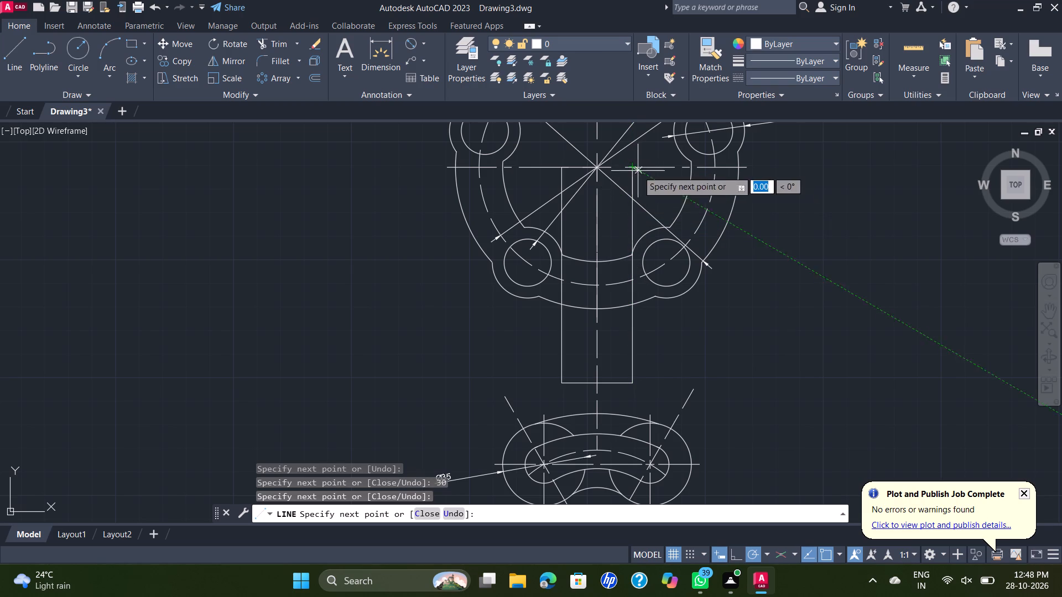
pyautogui.press('Escape')
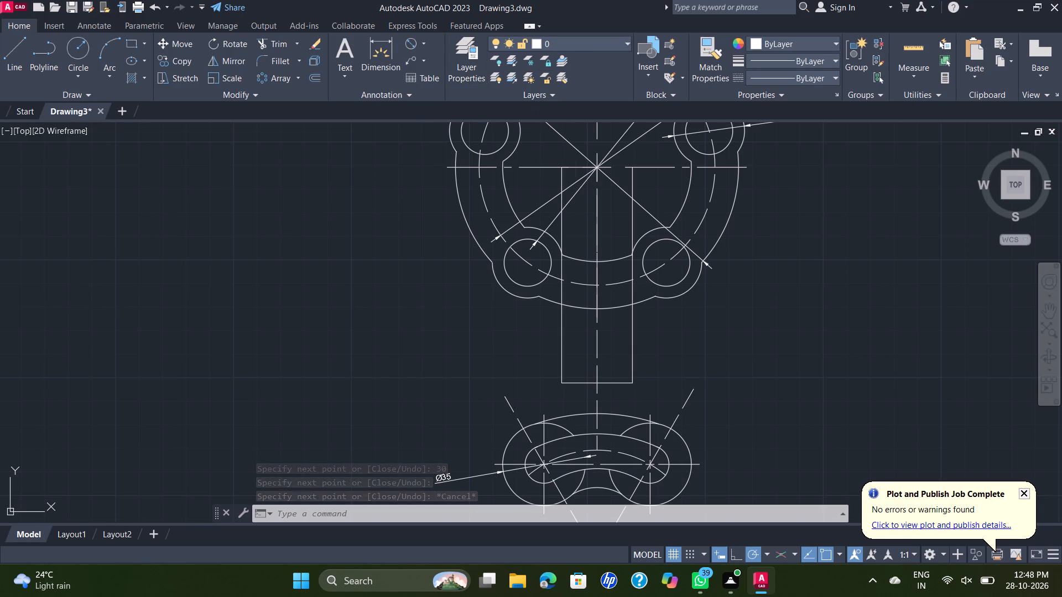
# Delete the horizontal line closing the bottom of the stem outline.
pyautogui.click(613, 384)
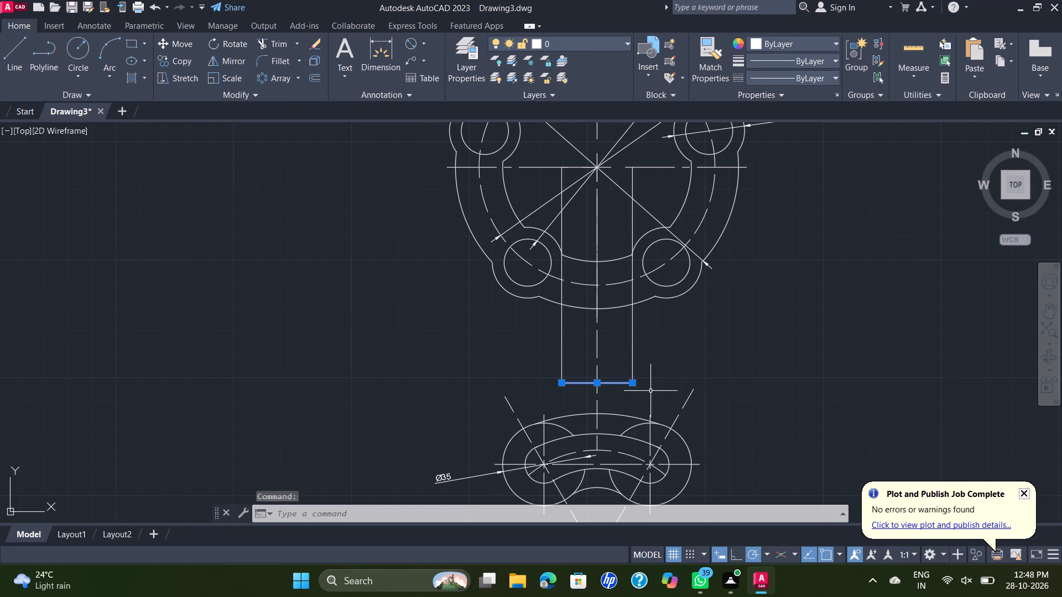
pyautogui.press('Delete')
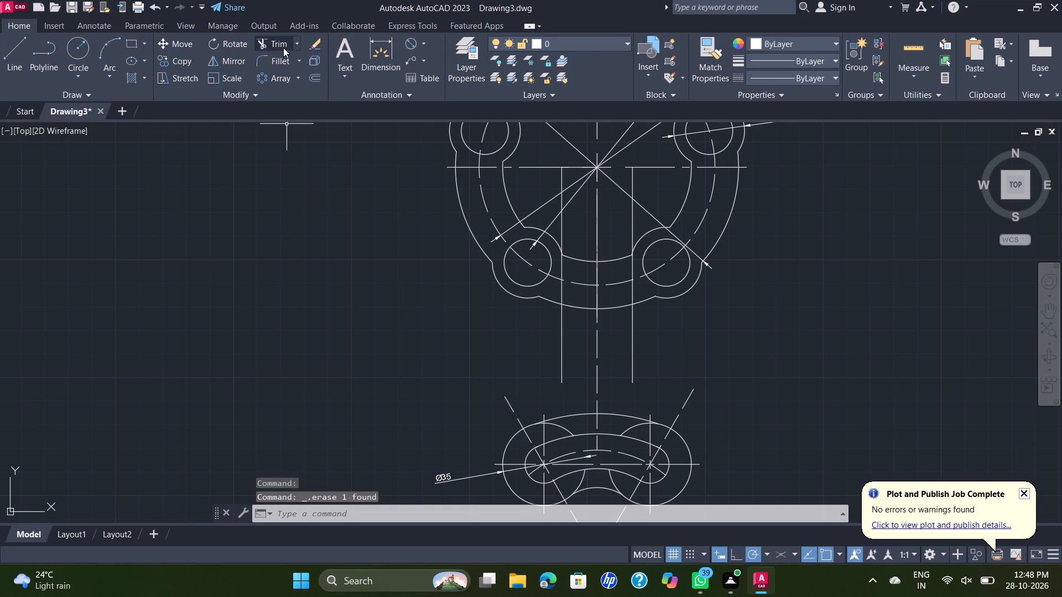
# Extend both vertical stem lines down to the slotted section's upper outer arc.
pyautogui.press('e')
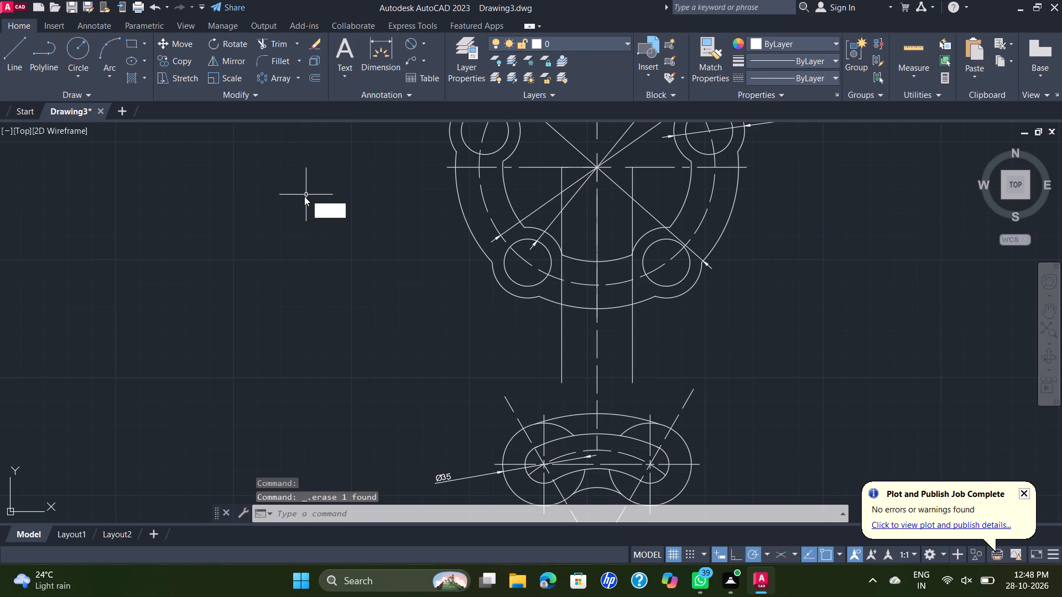
pyautogui.press('x')
pyautogui.press('Return')
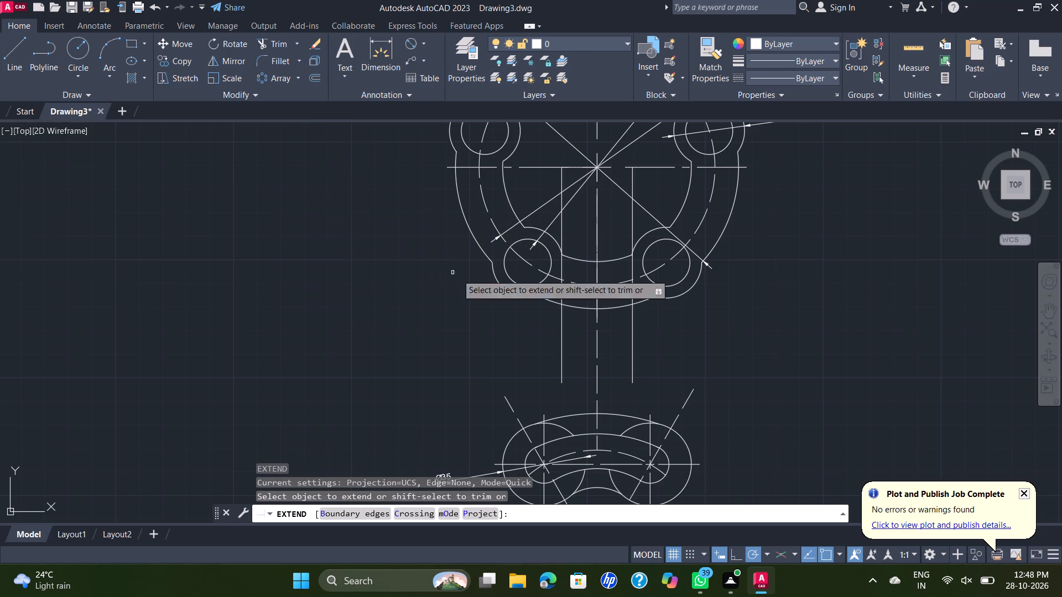
pyautogui.click(562, 352)
pyautogui.click(632, 363)
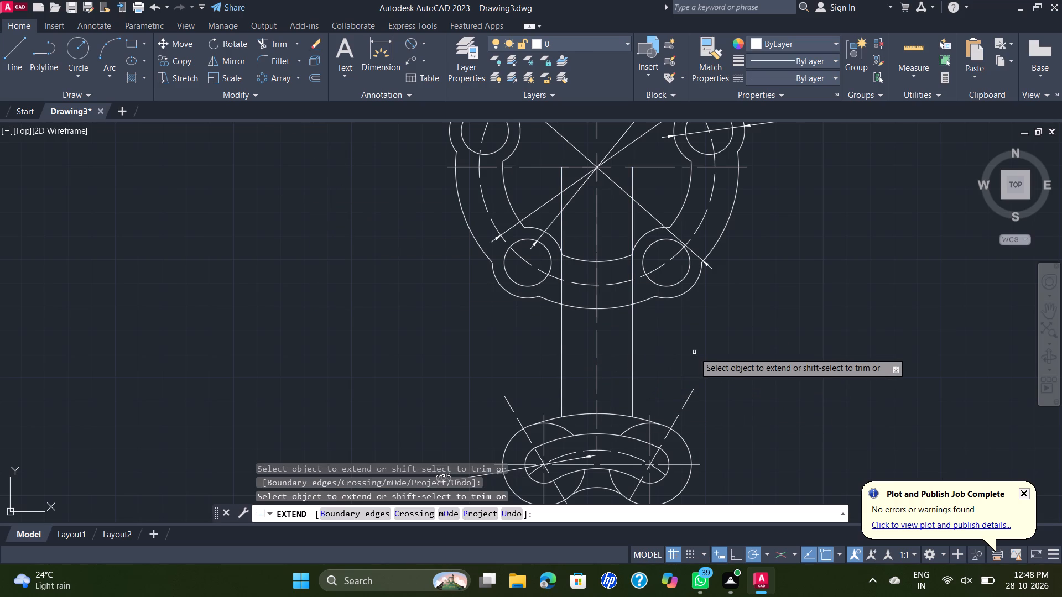
pyautogui.press('Escape')
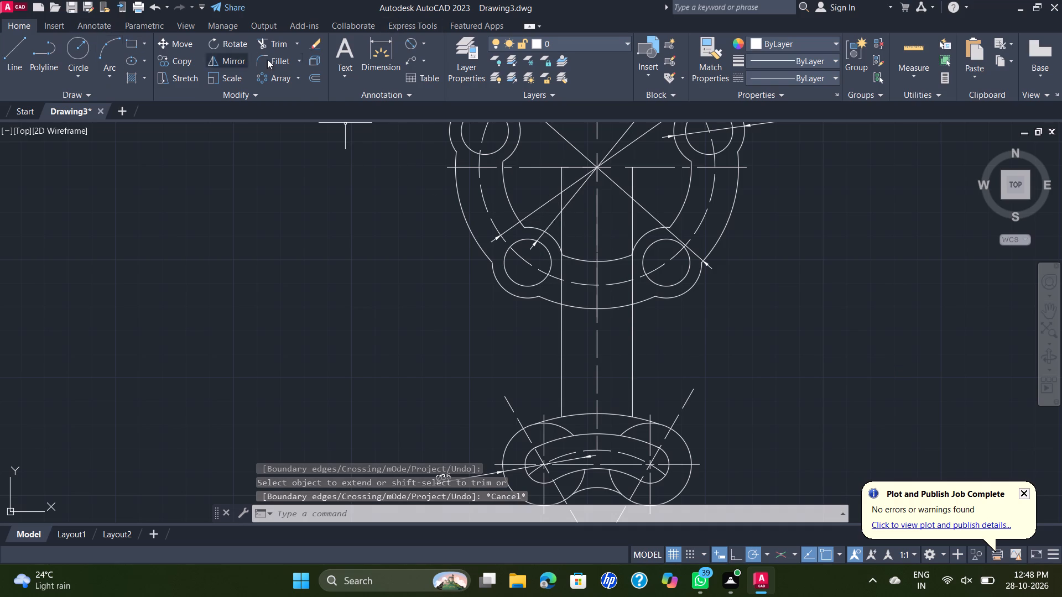
# Trim away the parts of both vertical stem lines that cross the ring band between its inner and outer edges.
pyautogui.click(285, 40)
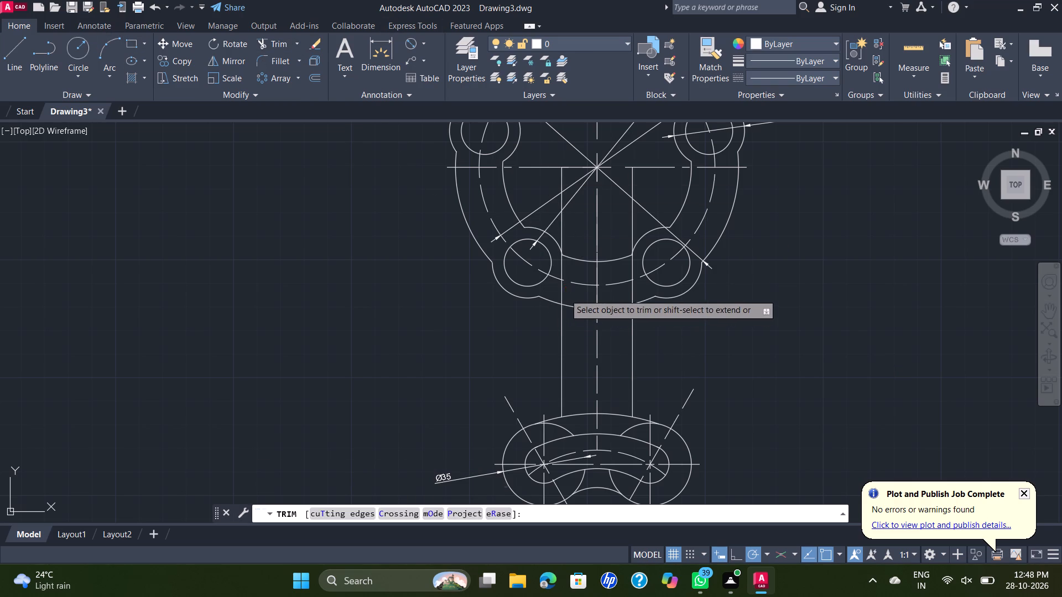
pyautogui.click(565, 294)
pyautogui.click(559, 291)
pyautogui.click(565, 273)
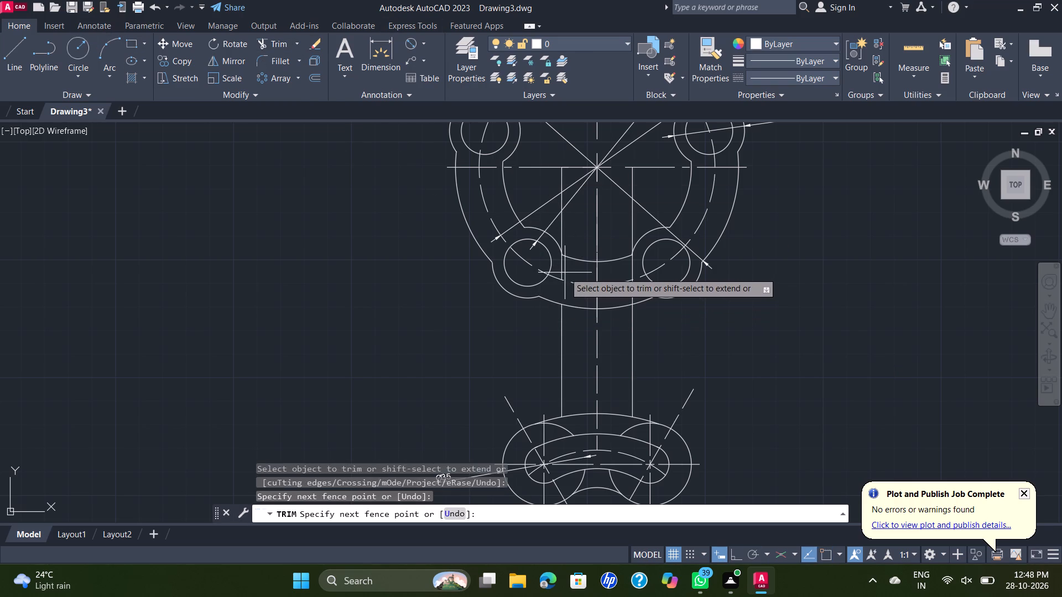
pyautogui.click(562, 268)
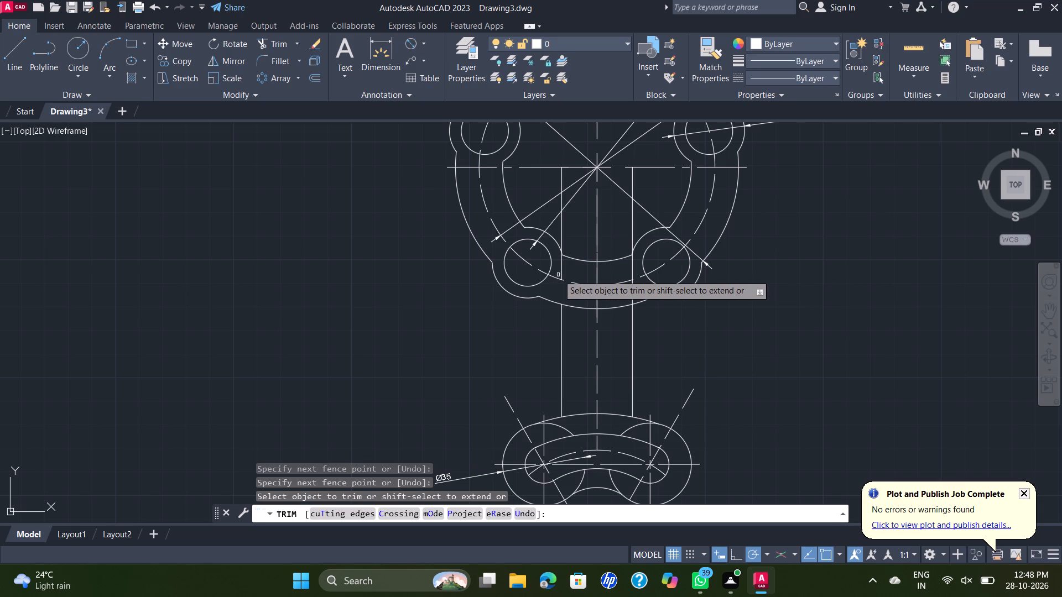
pyautogui.click(563, 275)
pyautogui.click(633, 272)
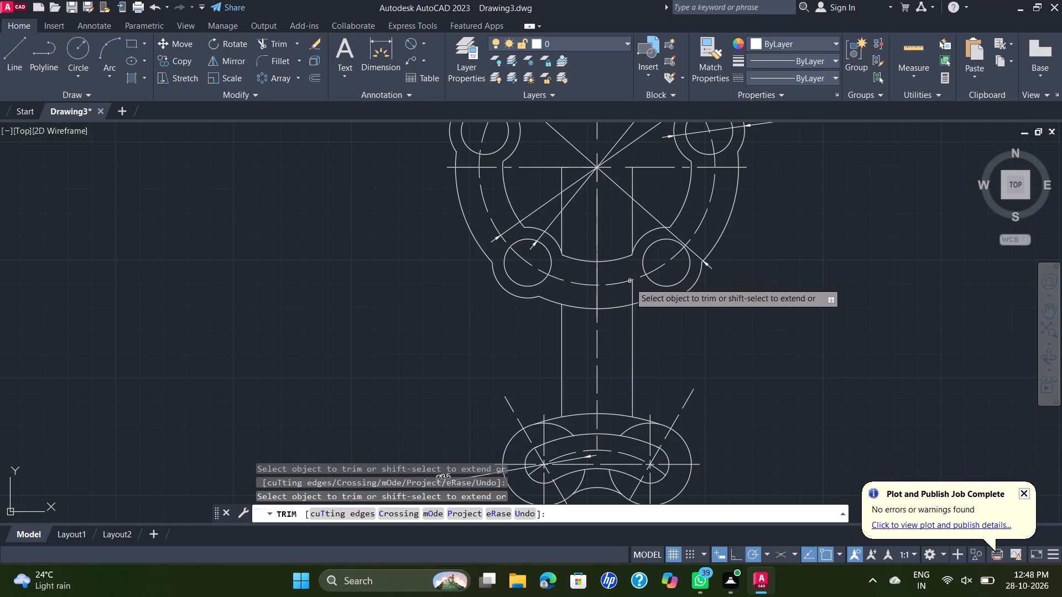
pyautogui.click(632, 289)
pyautogui.press('Escape')
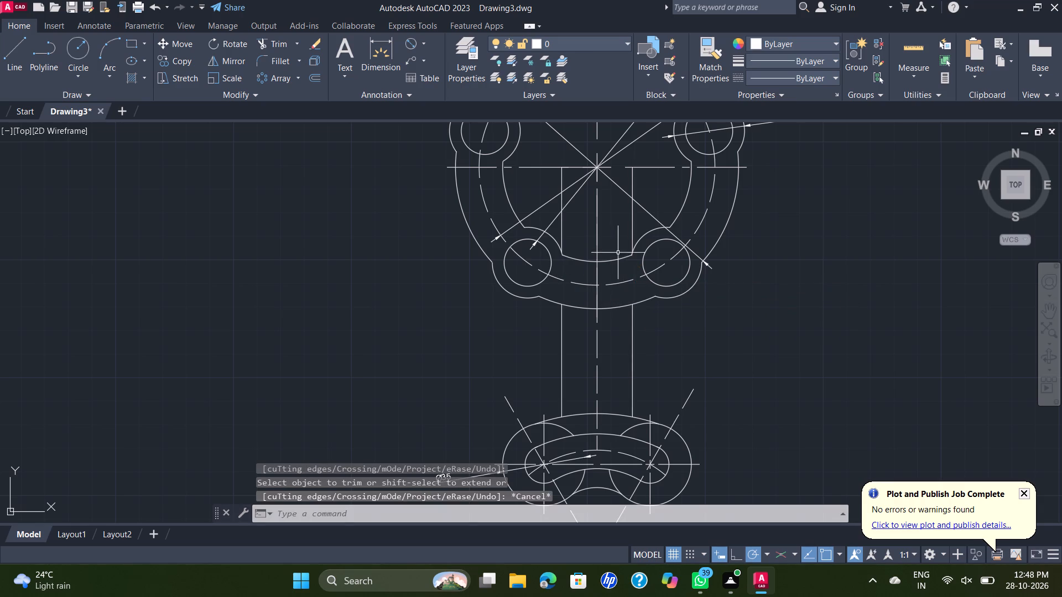
# Delete the two leftover vertical stem segments inside the ring and the short horizontal line starting at the ring centre.
pyautogui.click(637, 228)
pyautogui.click(624, 224)
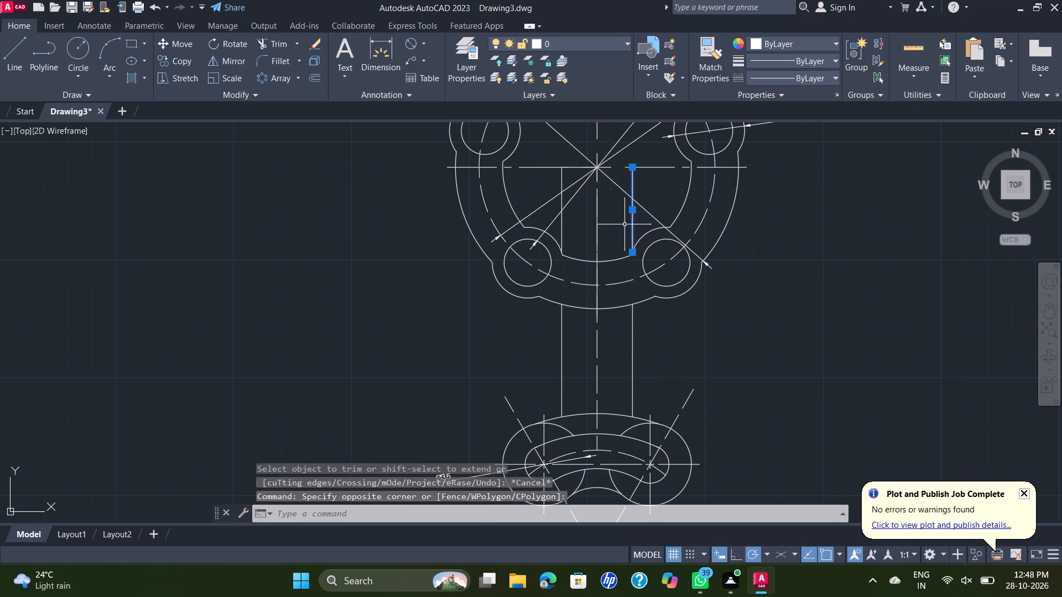
pyautogui.press('Home')
pyautogui.press('Delete')
pyautogui.click(570, 226)
pyautogui.click(554, 229)
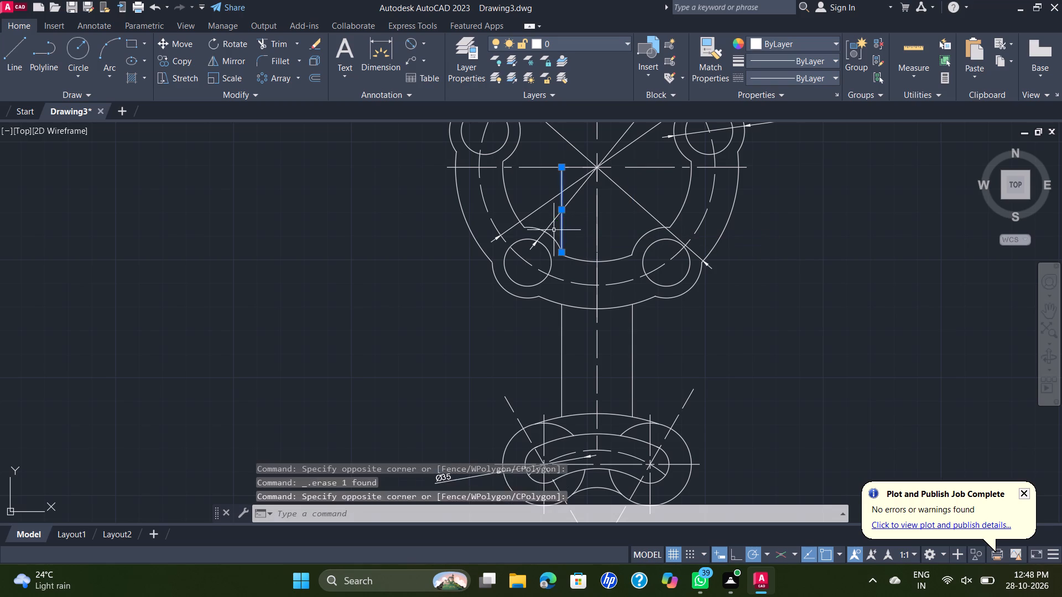
pyautogui.press('Delete')
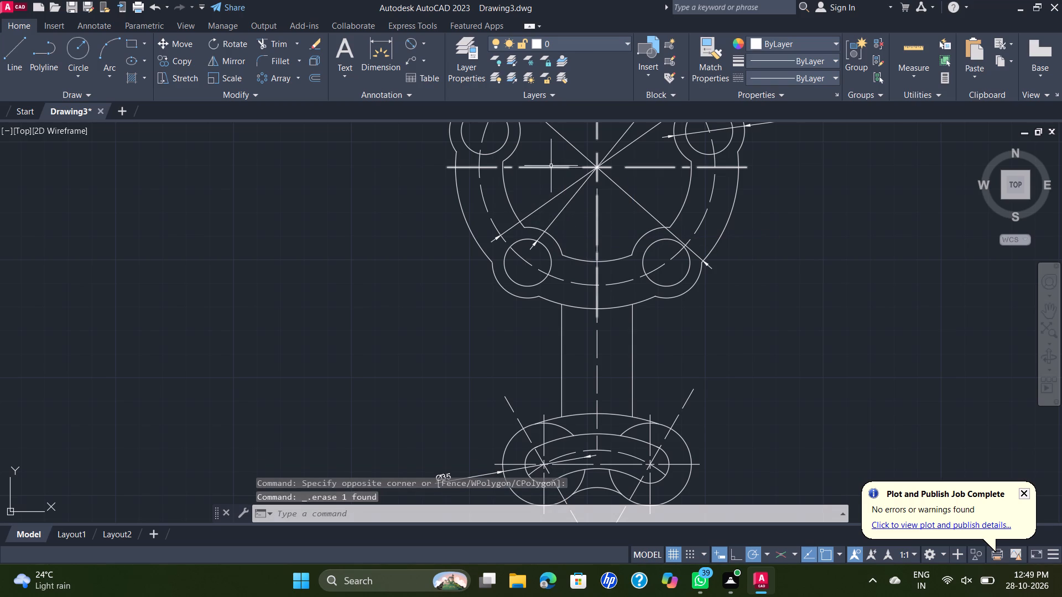
pyautogui.click(579, 168)
pyautogui.press('Delete')
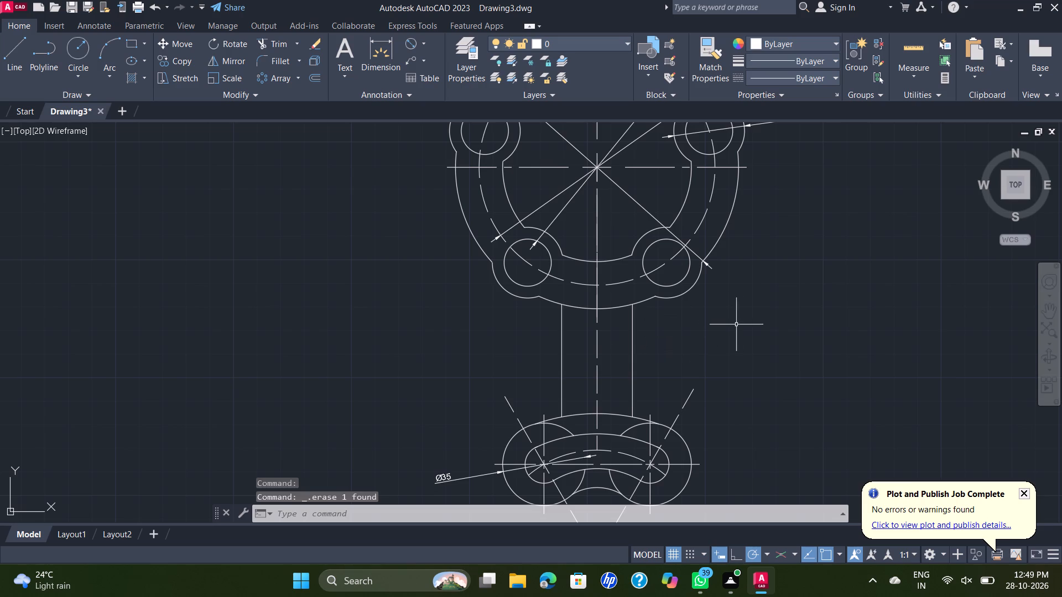
# Fillet the right stem line to the ring's lower outer arc with a radius of 8.
pyautogui.moveTo(753, 324); pyautogui.dragTo(728, 296, button='middle')
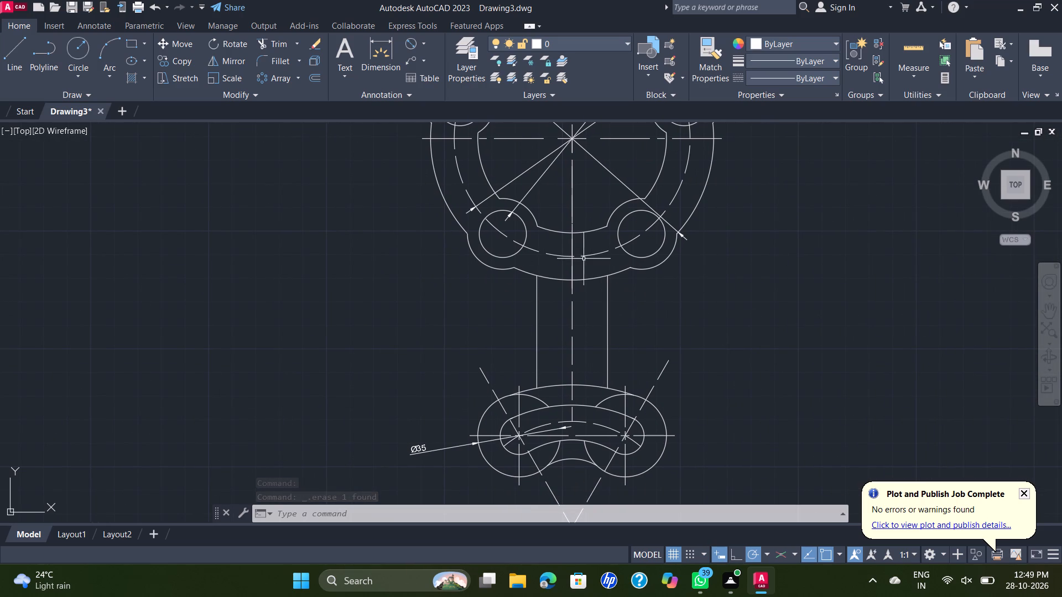
pyautogui.click(282, 69)
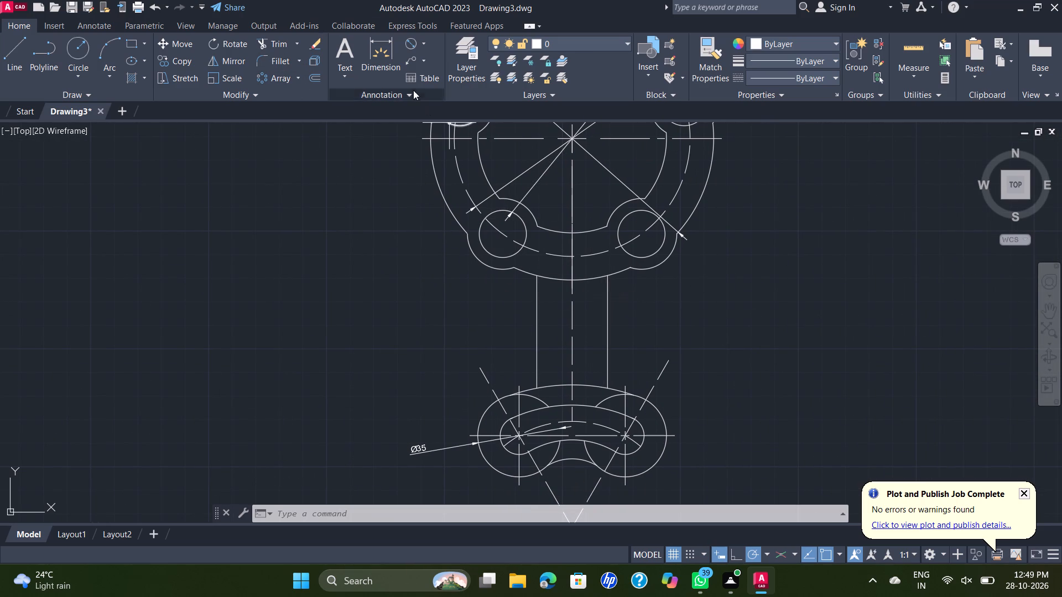
pyautogui.press('f')
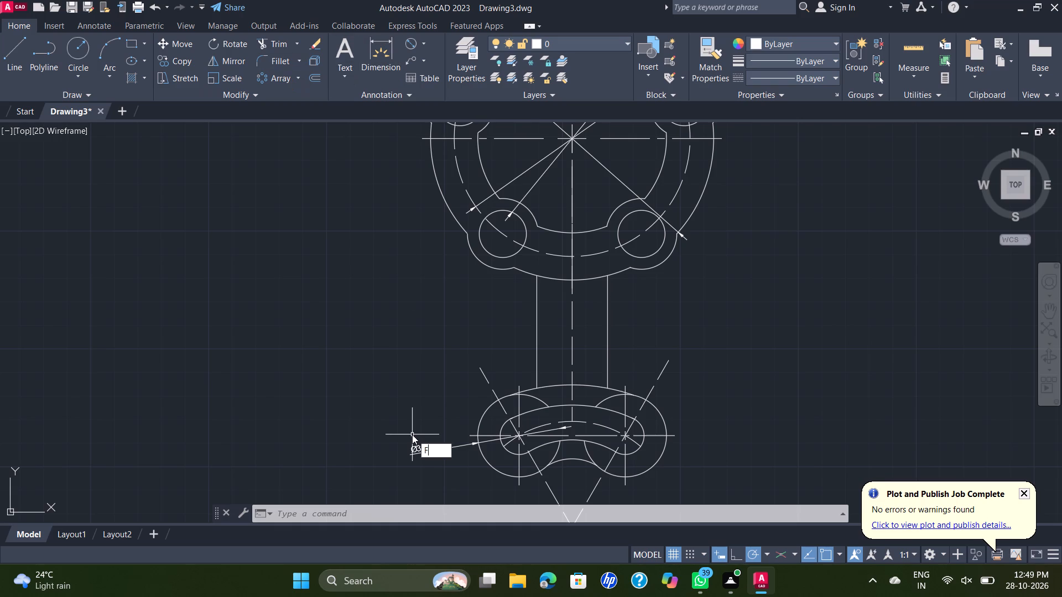
pyautogui.press('Return')
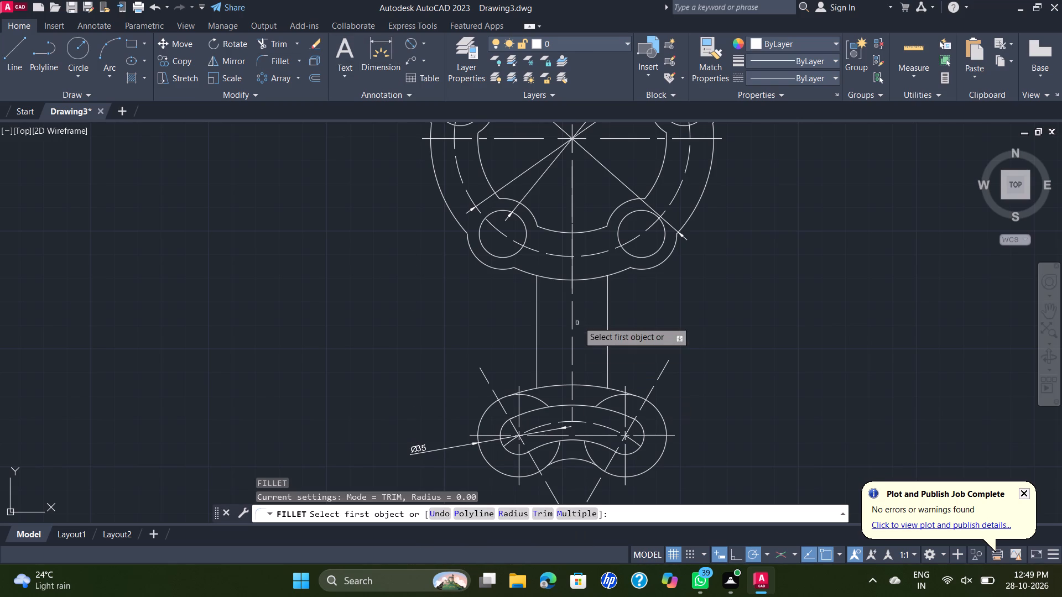
pyautogui.click(608, 305)
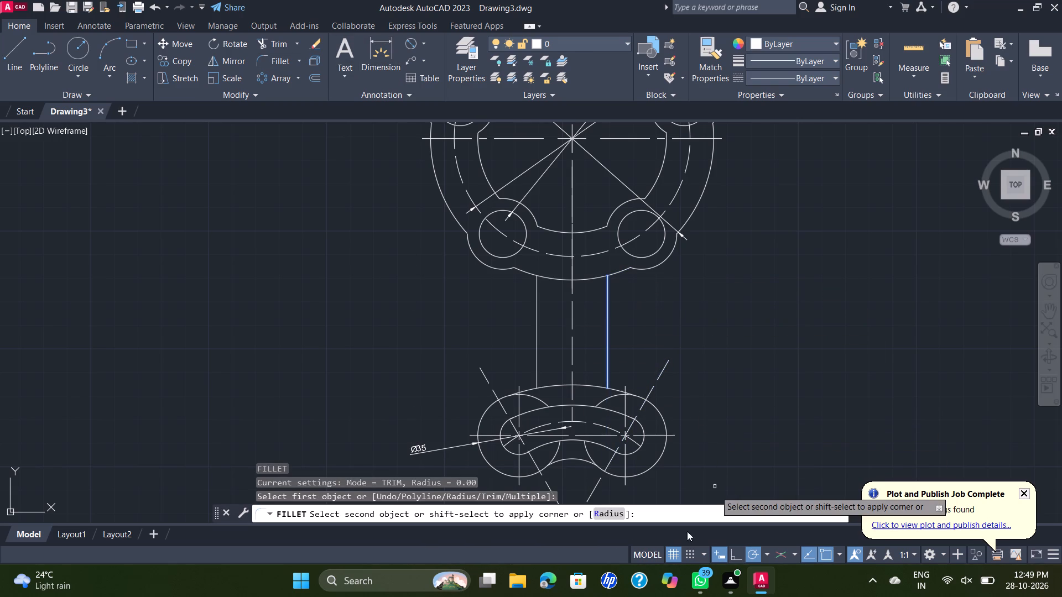
pyautogui.click(605, 513)
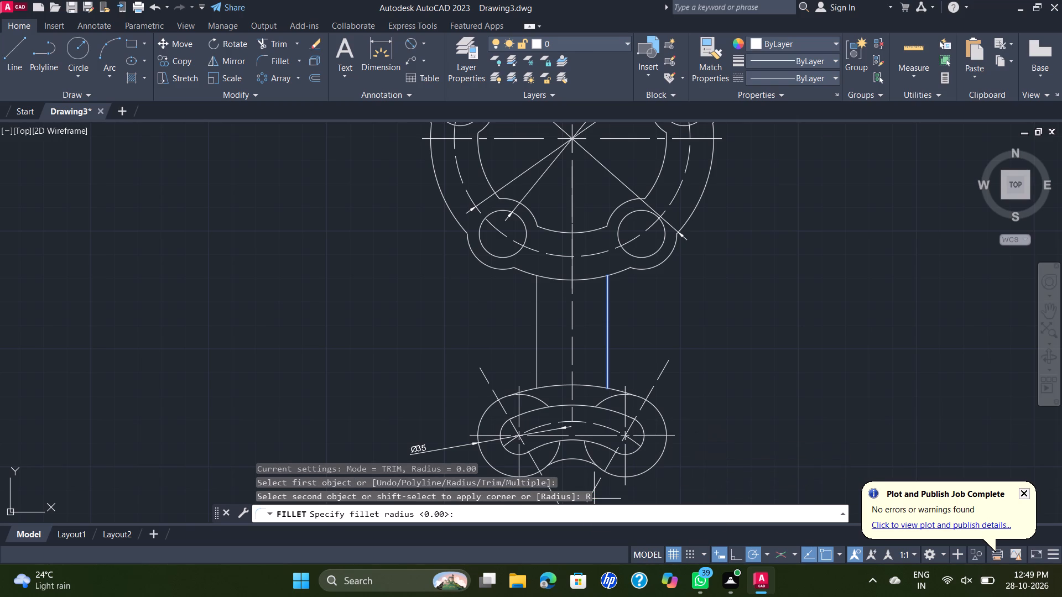
pyautogui.press('8')
pyautogui.press('Return')
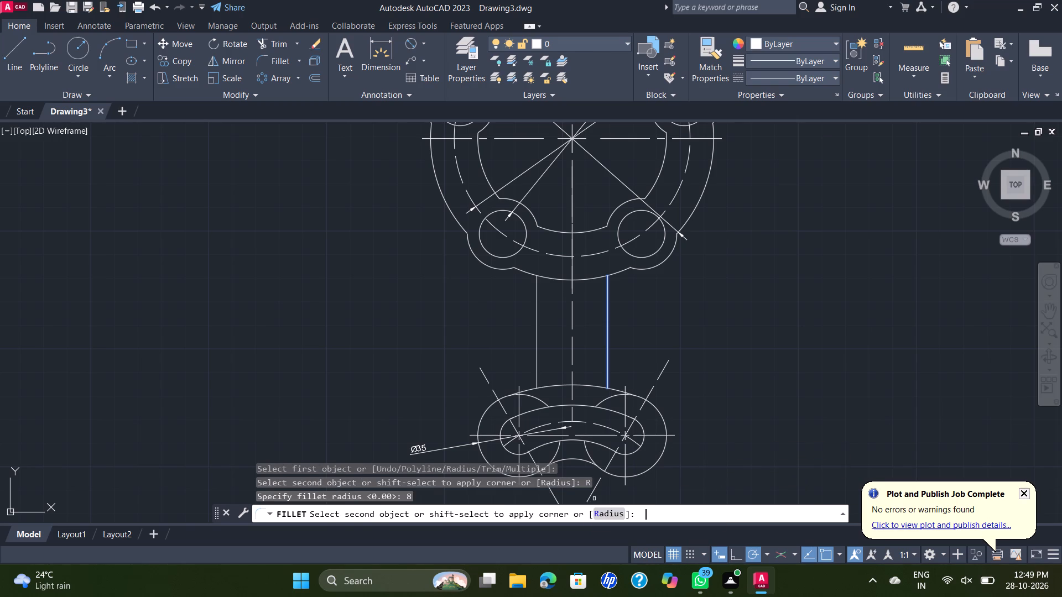
pyautogui.click(621, 270)
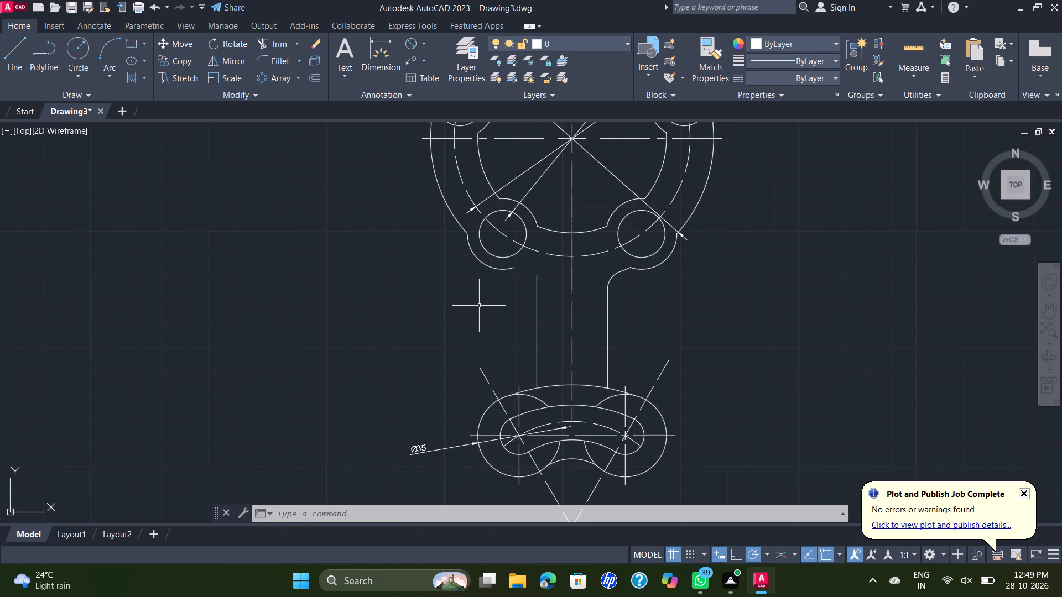
# Extend the ring's lower outer arc from the right boss back across the stem to the left boss.
pyautogui.click(300, 44)
pyautogui.click(291, 92)
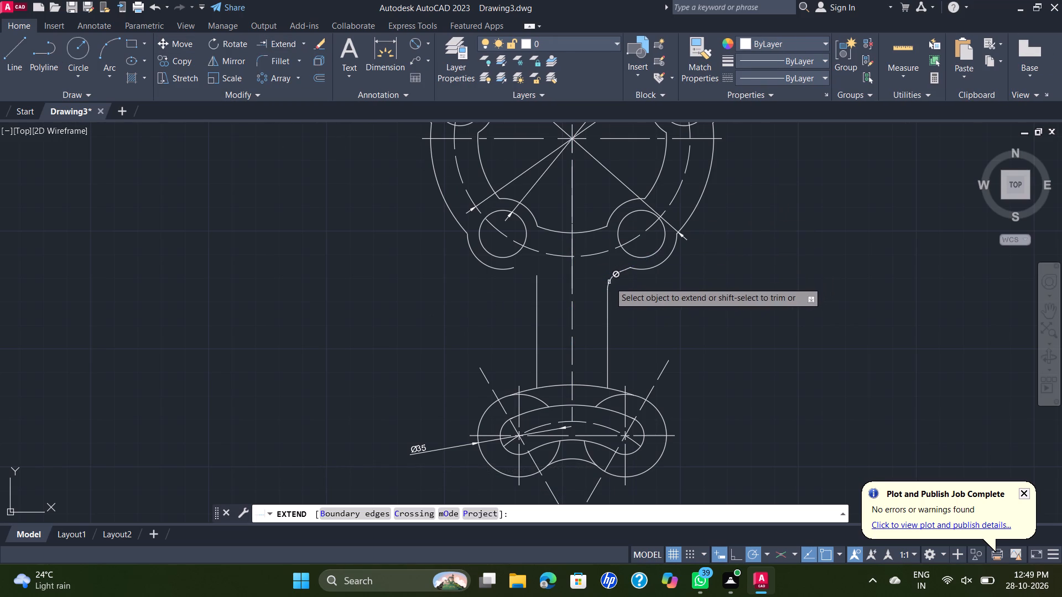
pyautogui.click(622, 270)
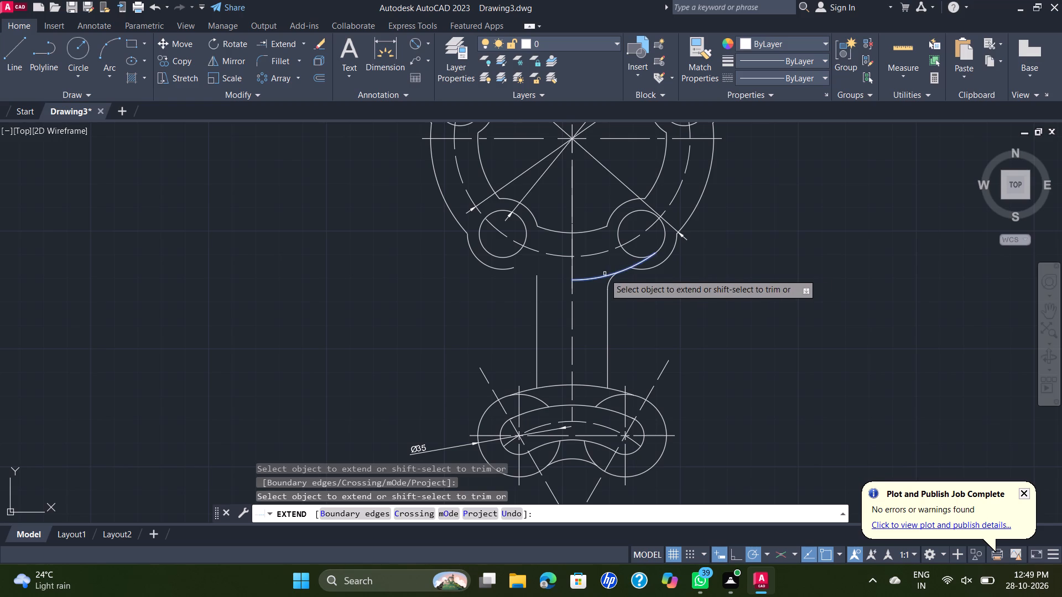
pyautogui.click(589, 282)
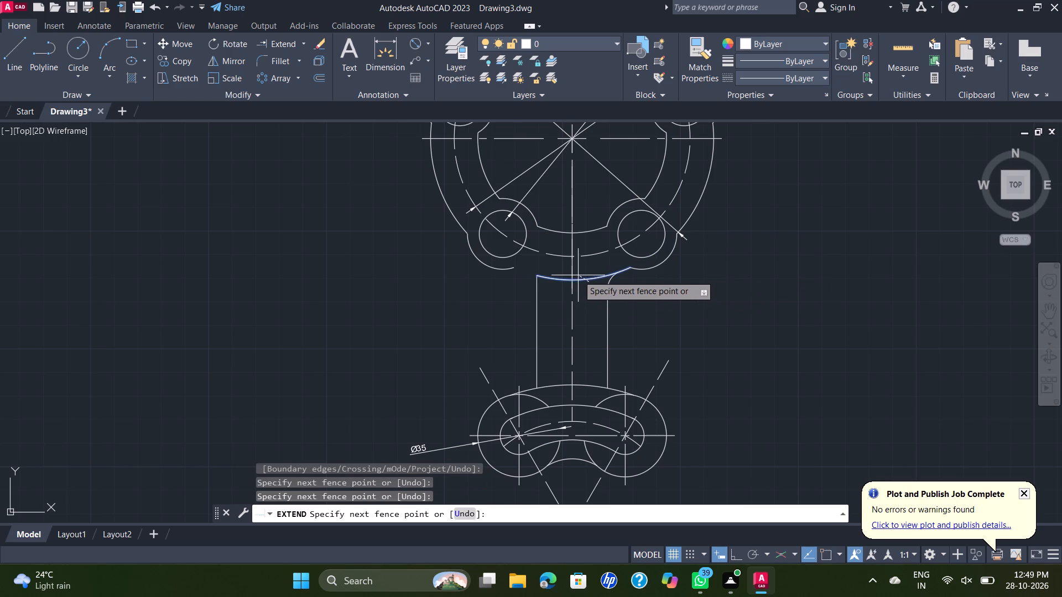
pyautogui.click(578, 275)
pyautogui.click(557, 279)
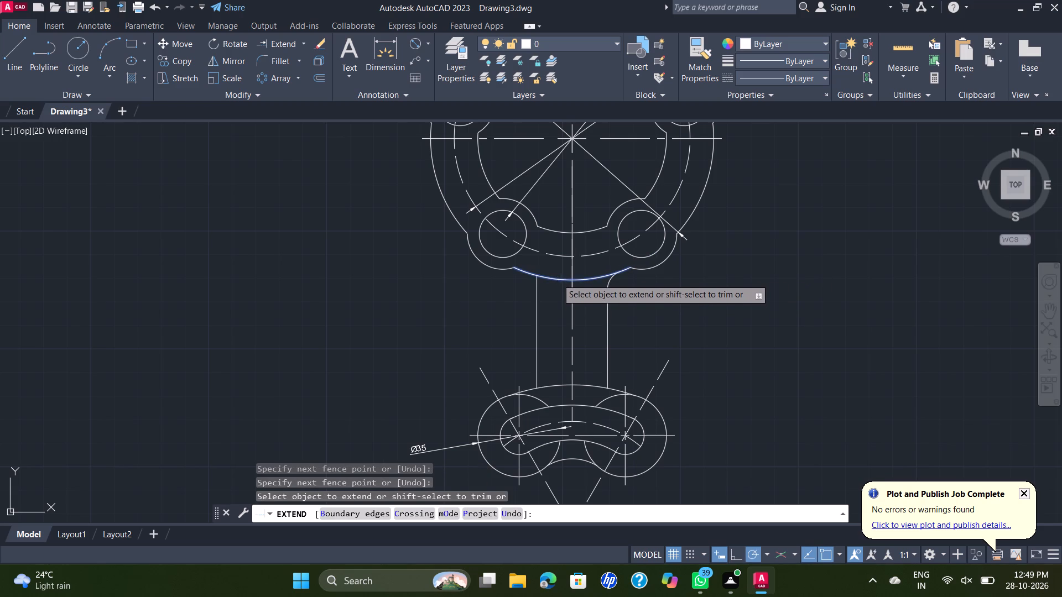
pyautogui.press('Escape')
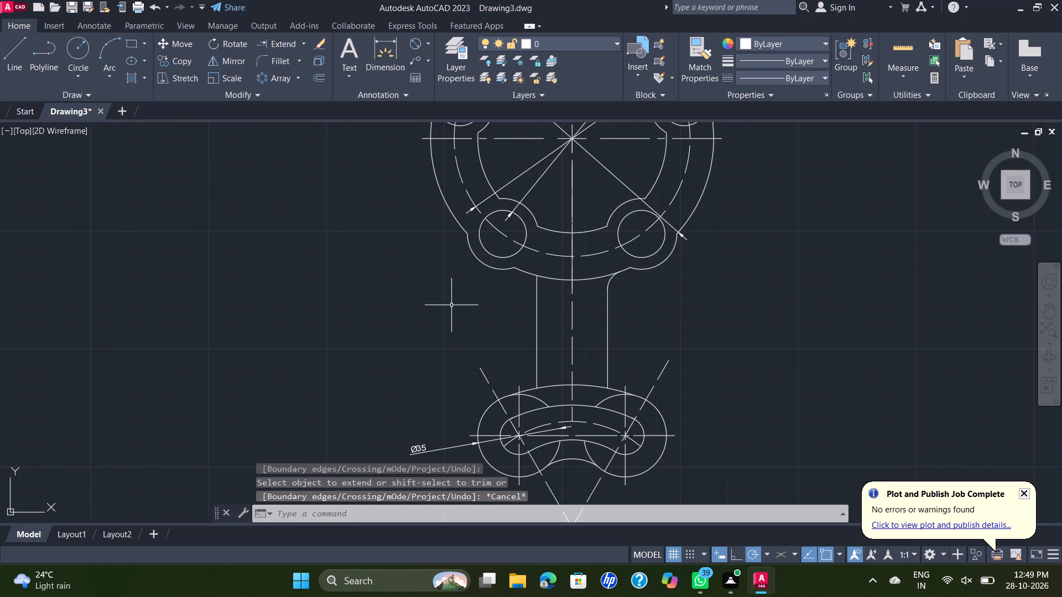
pyautogui.press('space')
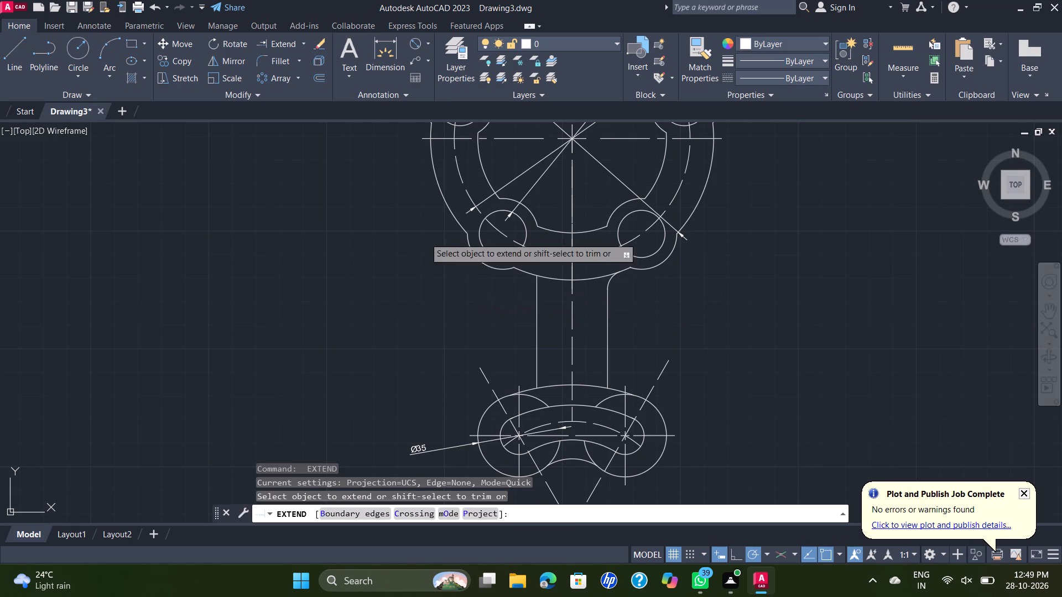
pyautogui.press('Escape')
# Fillet the upper end of the left stem line to the ring's lower outer arc with radius 8.
pyautogui.click(282, 57)
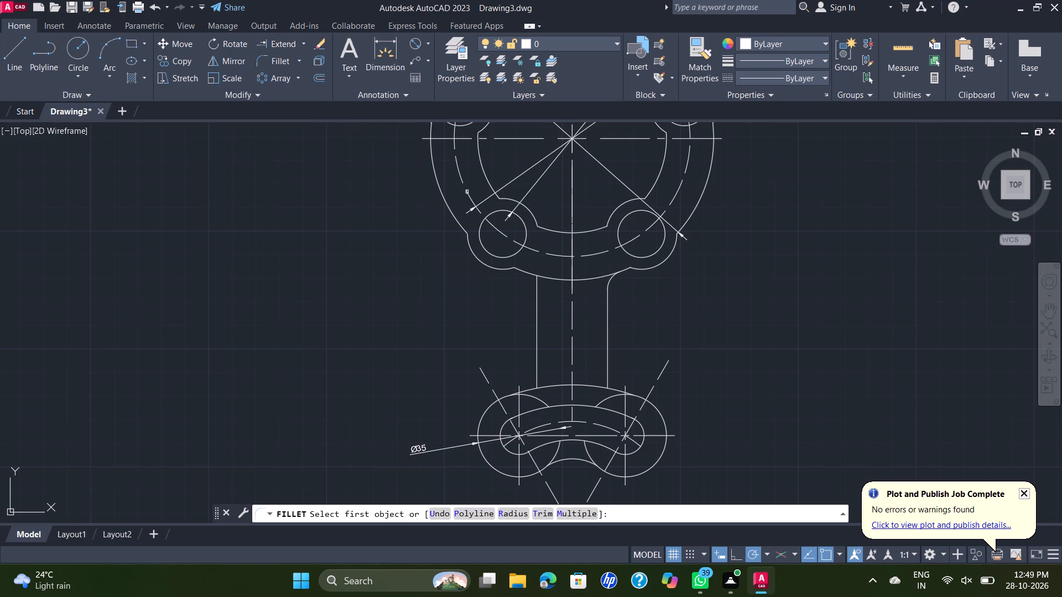
pyautogui.click(540, 301)
pyautogui.click(537, 300)
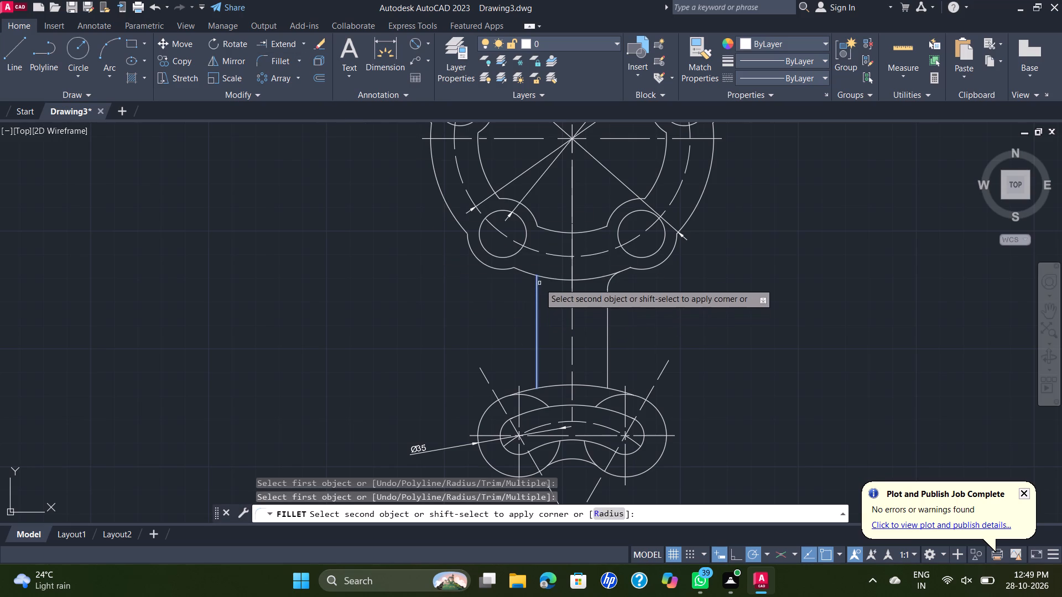
pyautogui.click(529, 271)
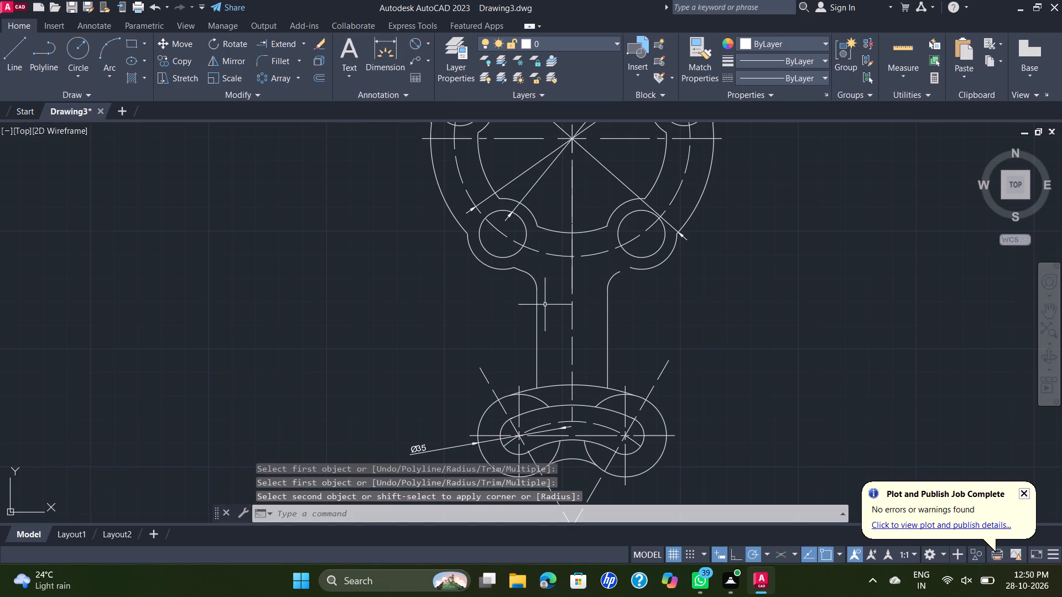
pyautogui.press('space')
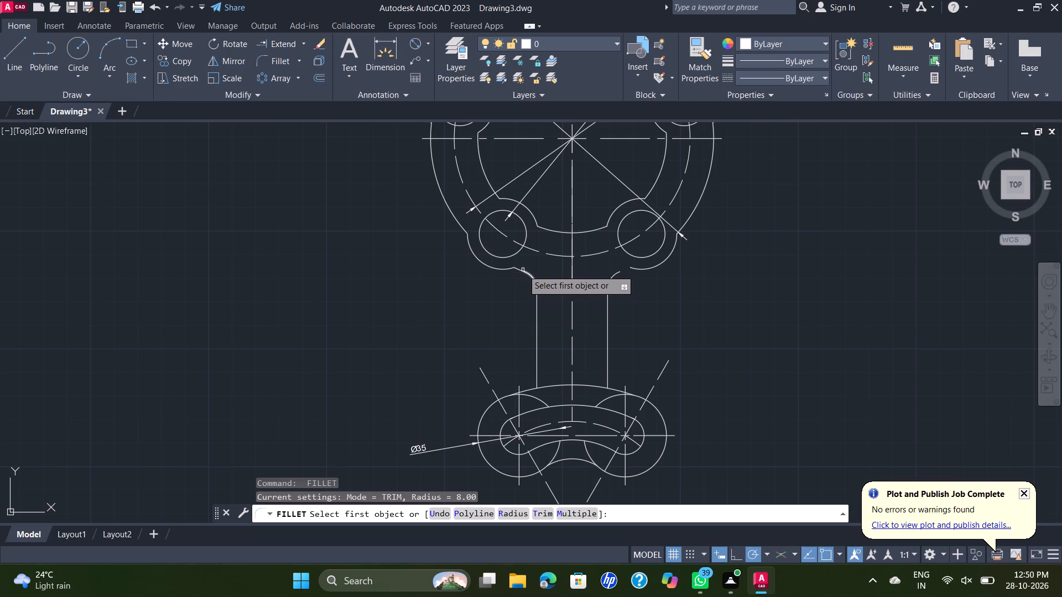
pyautogui.press('Escape')
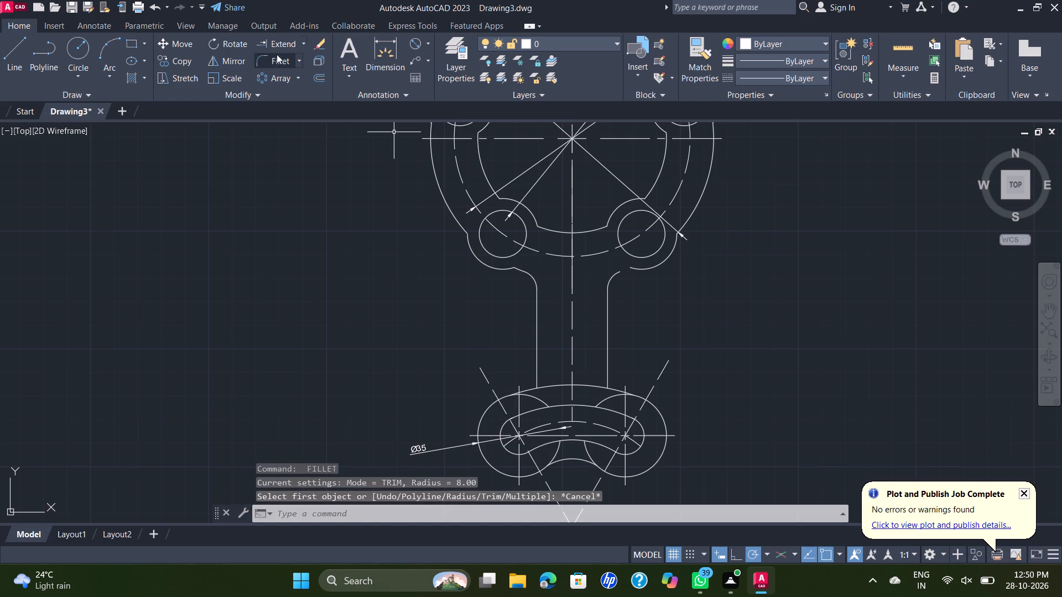
# Extend the ring's lower outer arc from the left fillet back across the stem to the right boss.
pyautogui.click(285, 43)
pyautogui.click(522, 270)
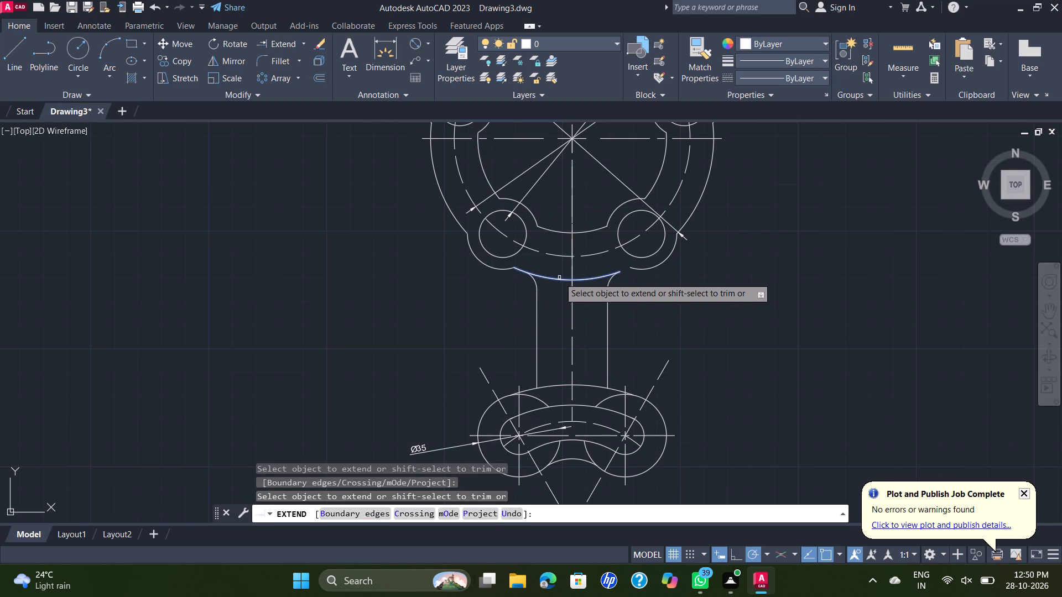
pyautogui.click(559, 277)
pyautogui.click(597, 276)
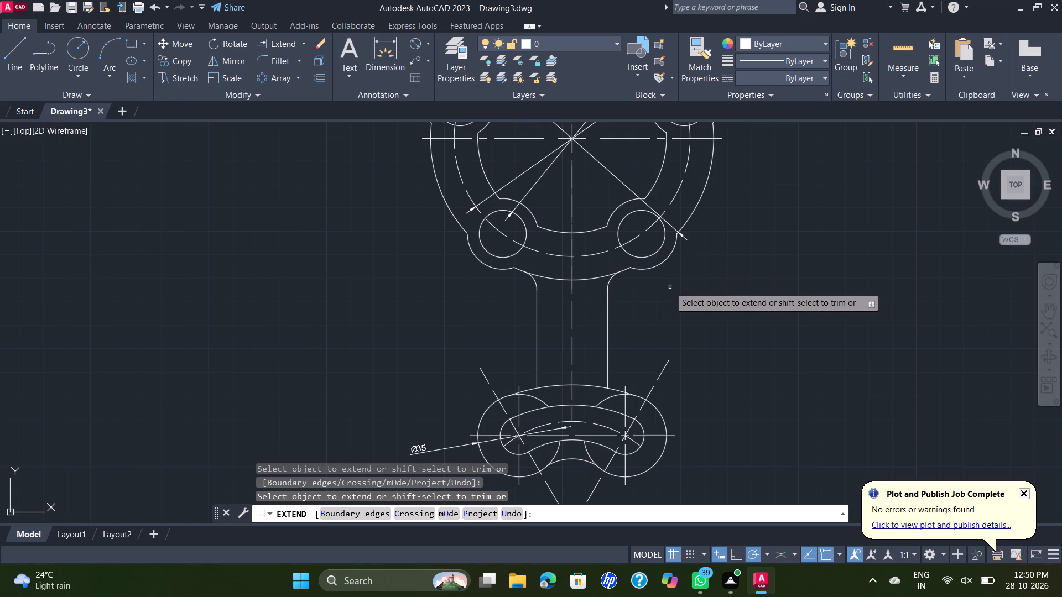
pyautogui.press('Escape')
# Fillet the lower end of the right stem line to the slotted section's upper outer arc with radius 8.
pyautogui.scroll(-1, 671, 323)
pyautogui.moveTo(671, 323); pyautogui.dragTo(653, 298, button='middle')
pyautogui.scroll(1, 640, 322)
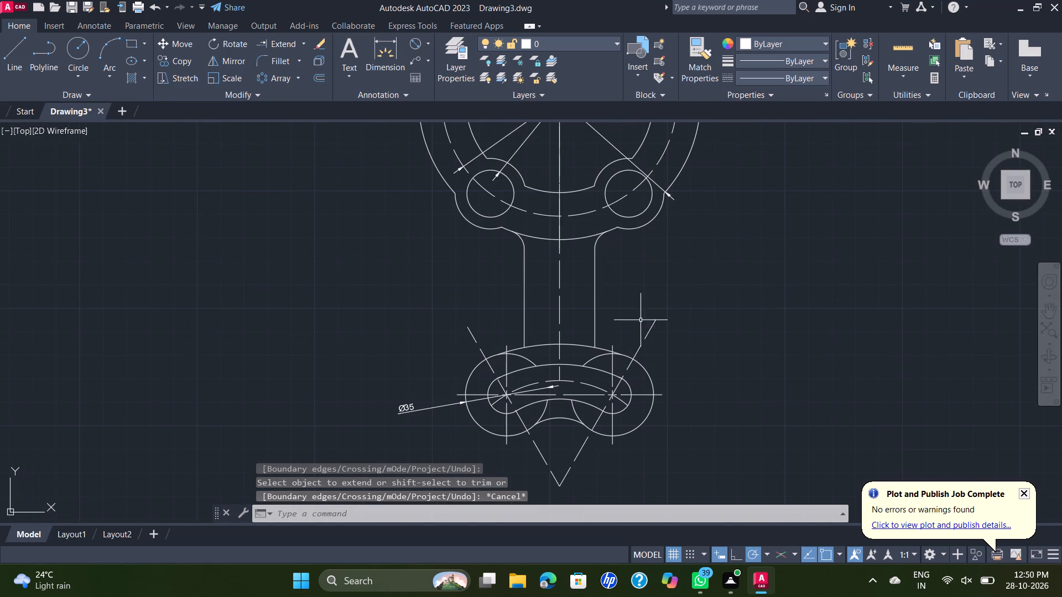
pyautogui.press('space')
pyautogui.press('Escape')
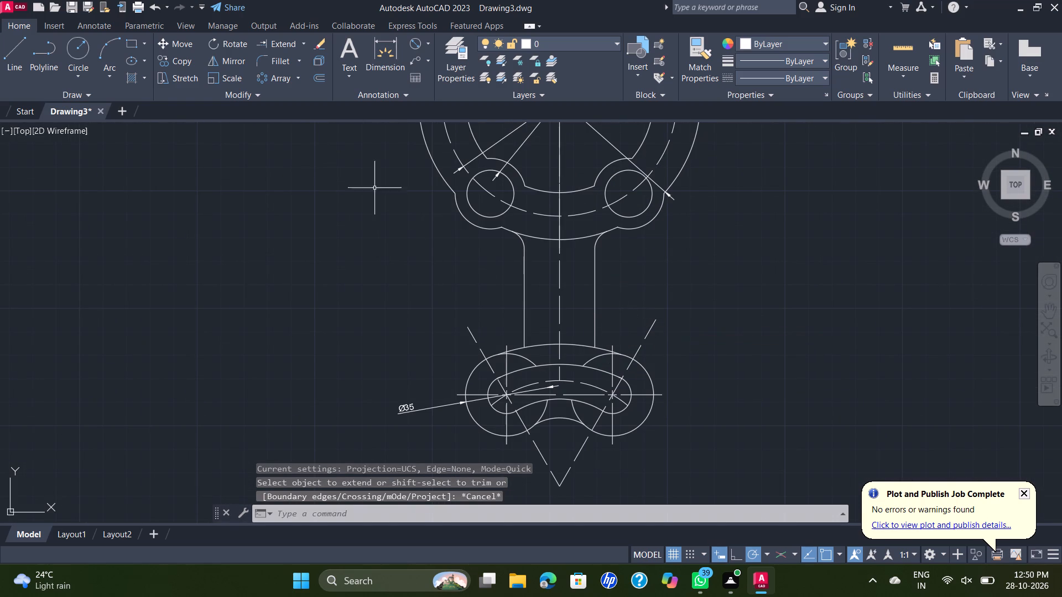
pyautogui.click(287, 63)
pyautogui.scroll(1, 595, 364)
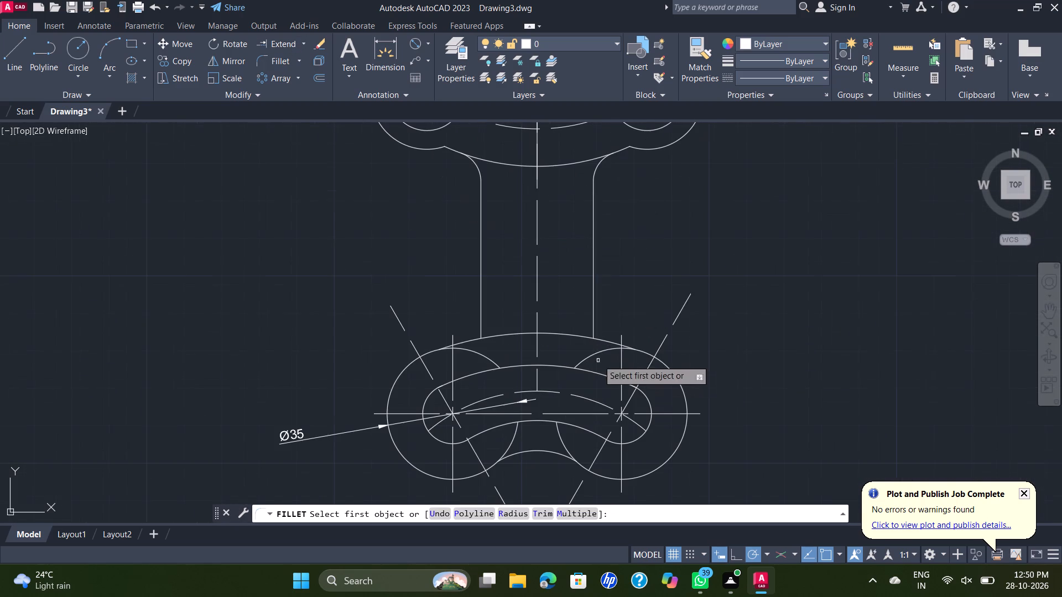
pyautogui.click(591, 317)
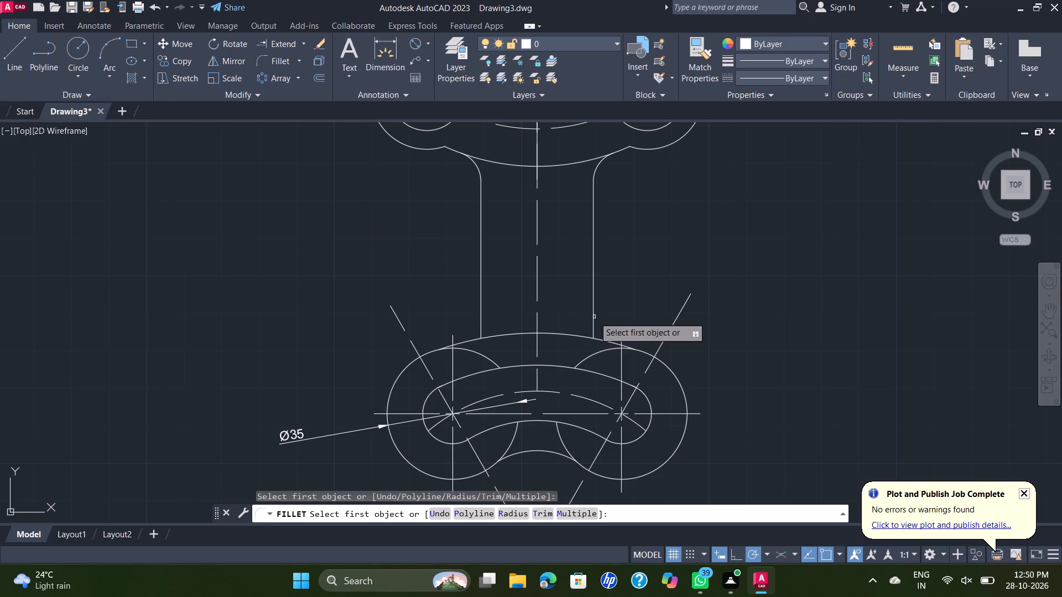
pyautogui.click(592, 311)
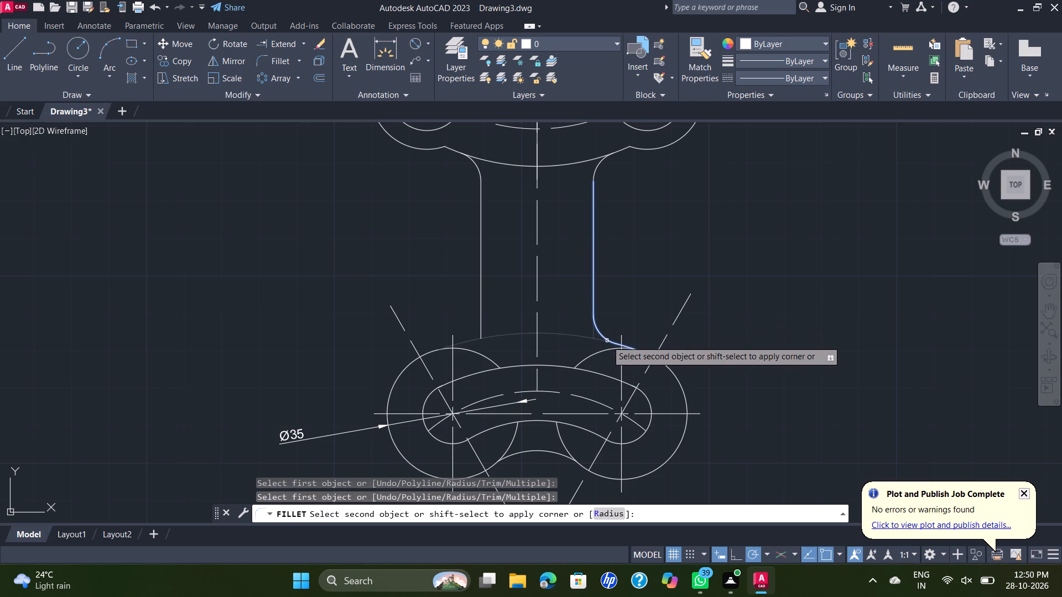
pyautogui.click(607, 341)
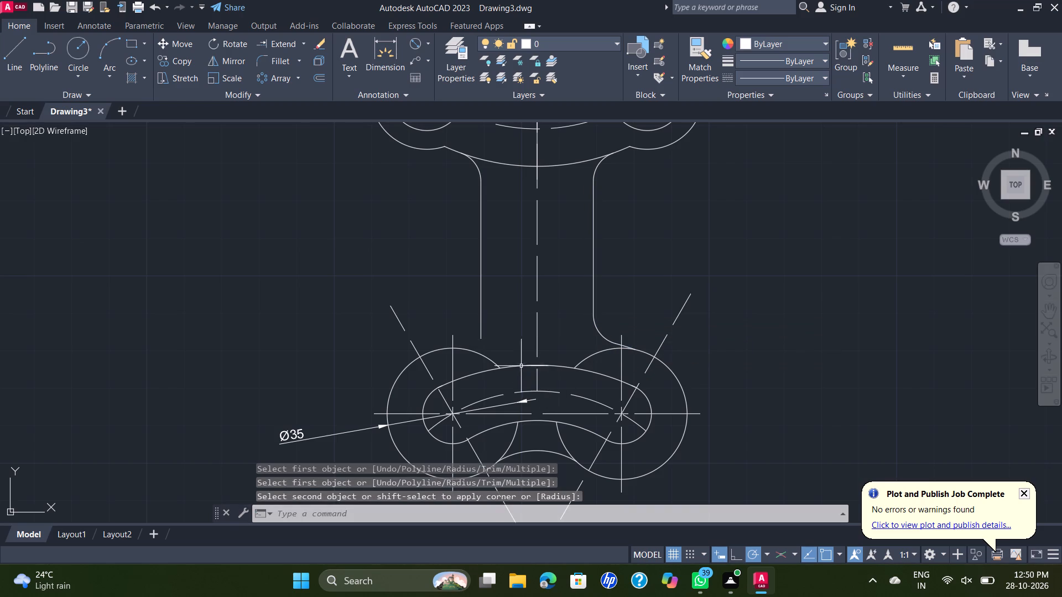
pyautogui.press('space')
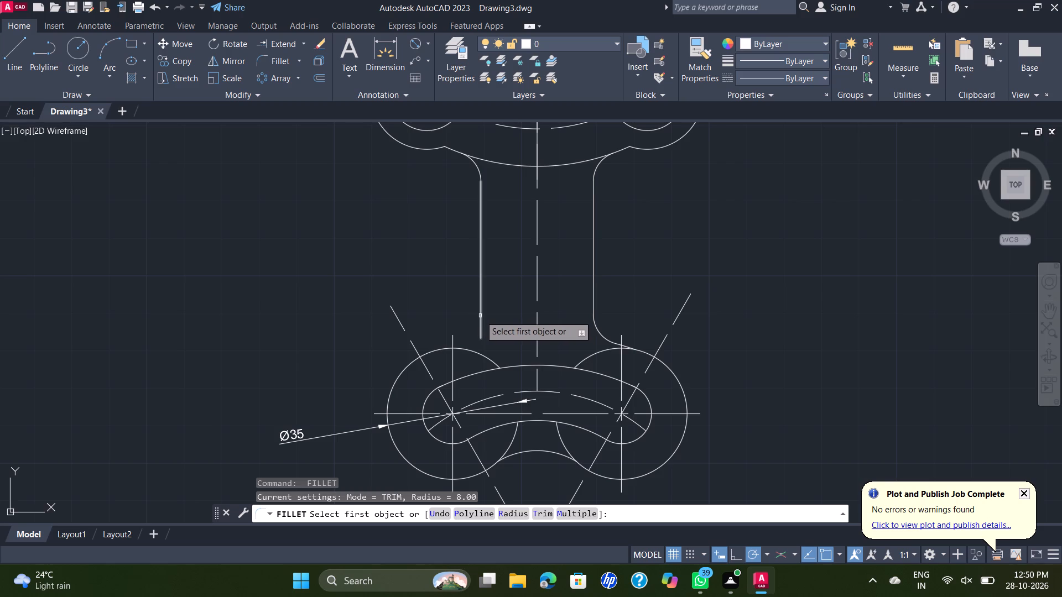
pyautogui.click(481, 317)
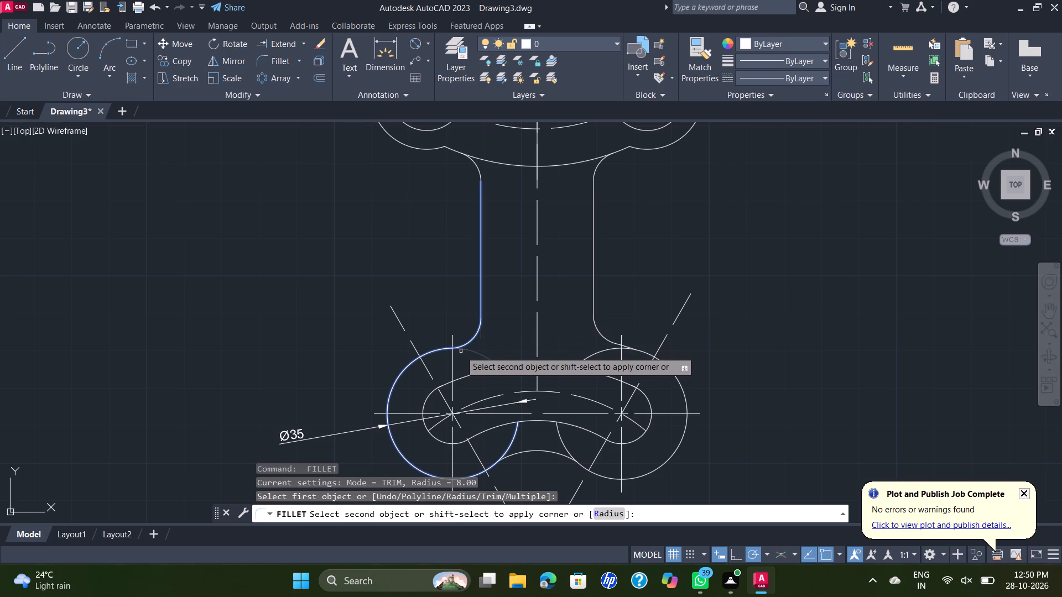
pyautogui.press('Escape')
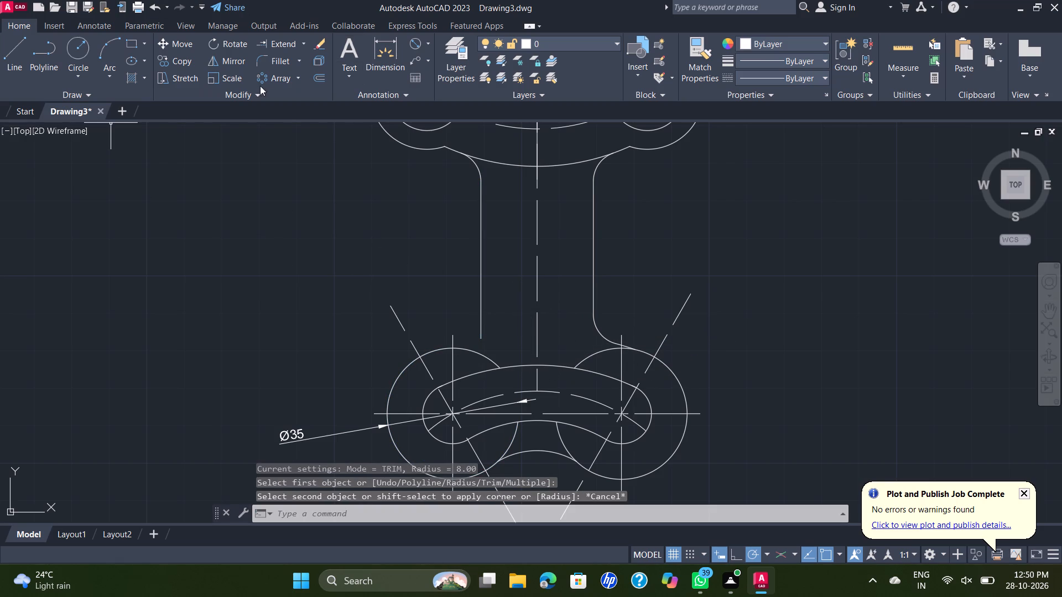
# Extend the slotted section's upper outer arc from the right fillet back across the stem to the left lobe.
pyautogui.click(280, 43)
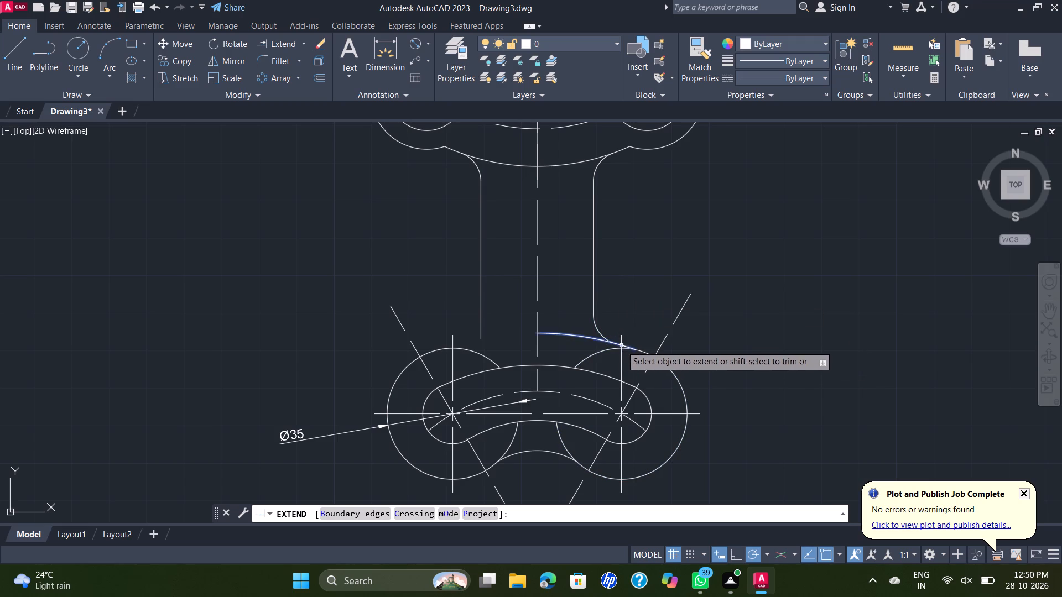
pyautogui.click(625, 345)
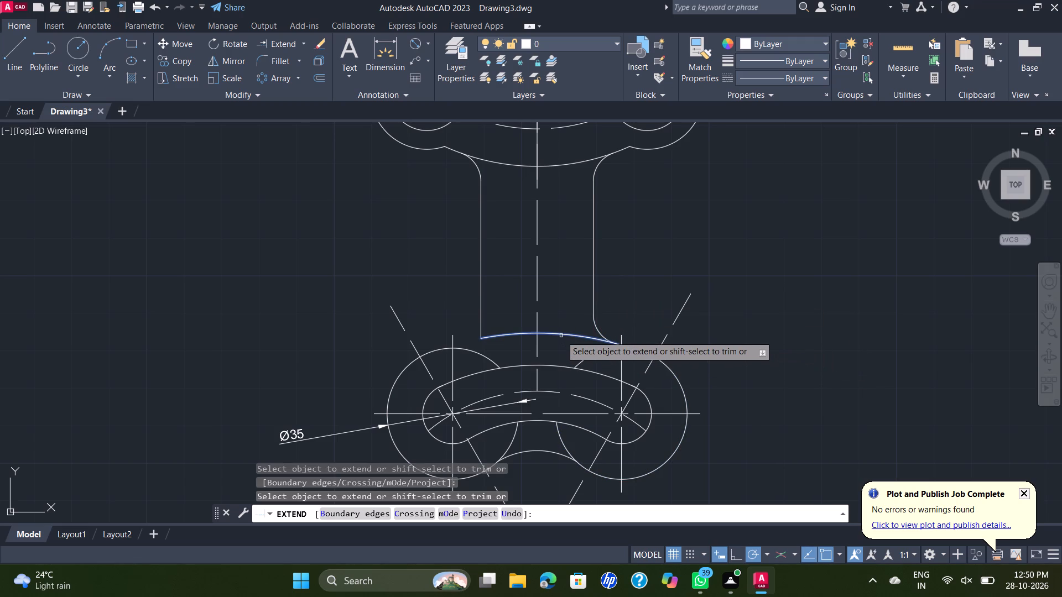
pyautogui.click(561, 336)
pyautogui.click(531, 332)
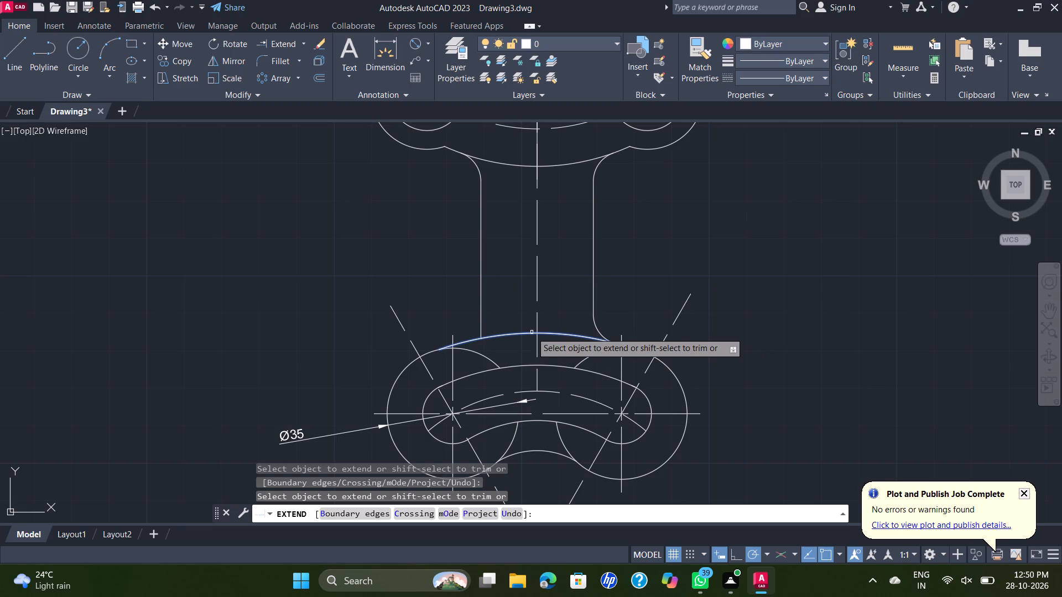
pyautogui.click(529, 332)
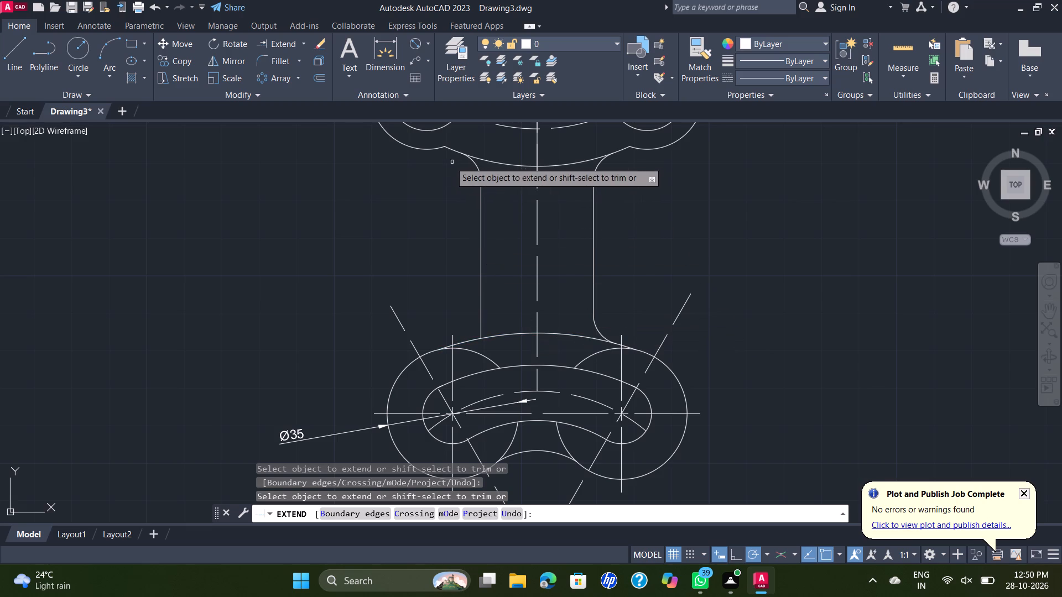
pyautogui.press('Escape')
# Fillet the lower end of the left stem line to the slotted section's upper outer arc with radius 8.
pyautogui.click(292, 57)
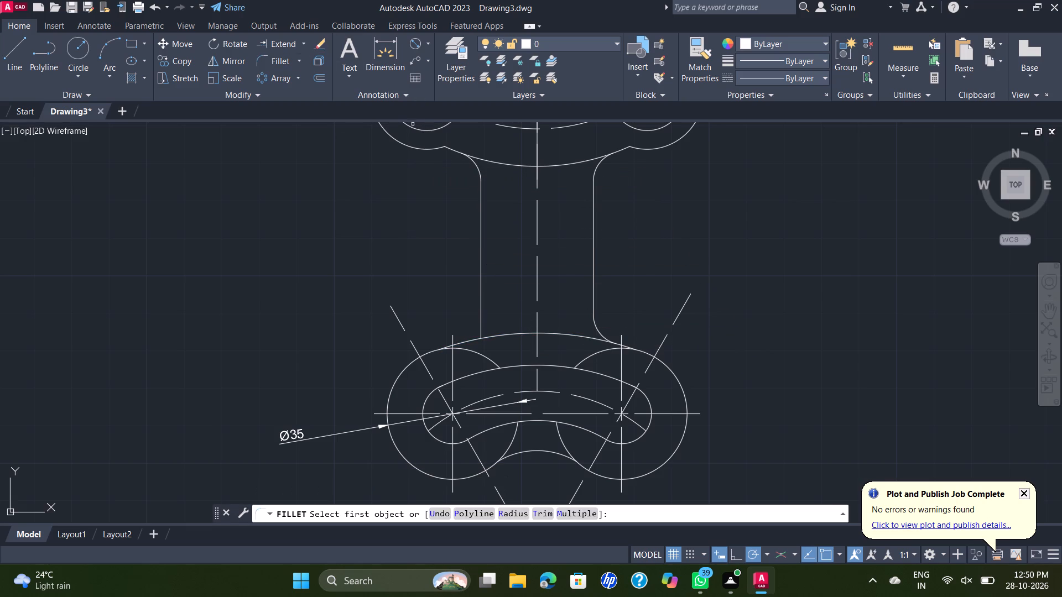
pyautogui.click(482, 313)
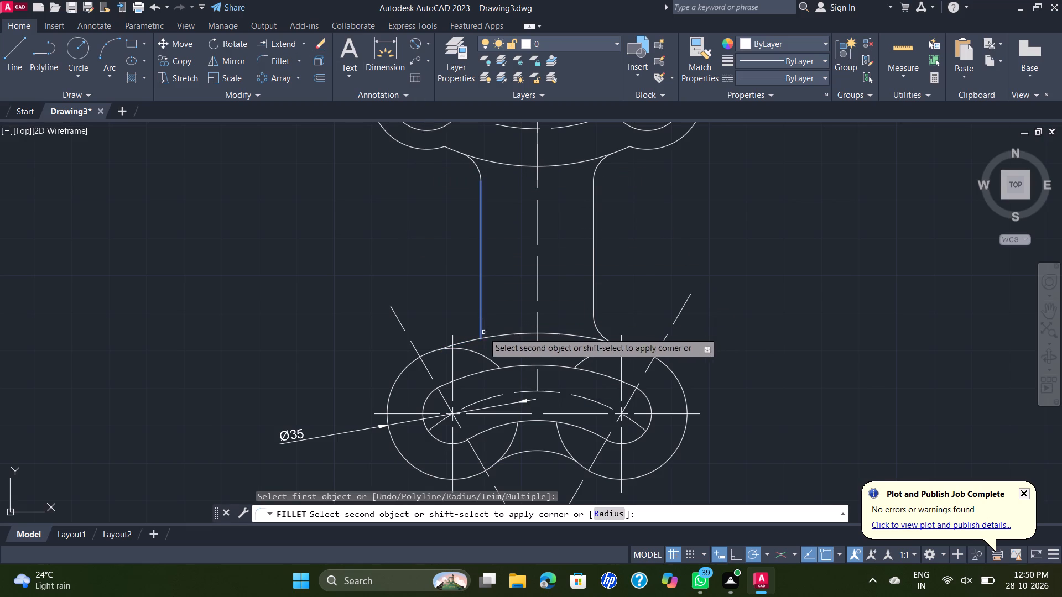
pyautogui.click(476, 339)
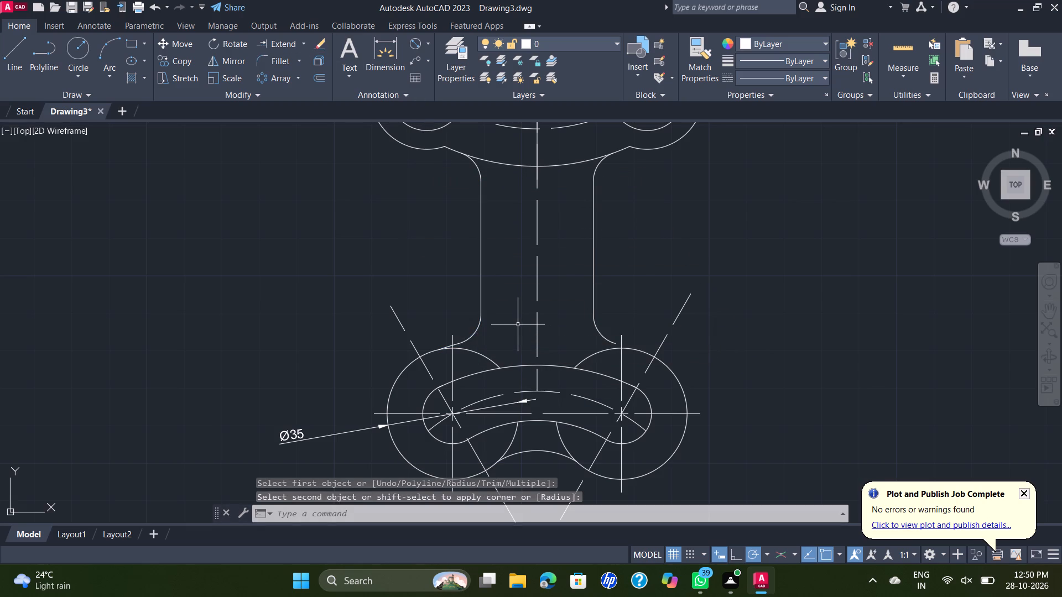
# Extend the slotted section's upper outer arc from the left fillet back across the stem to the right lobe.
pyautogui.click(283, 43)
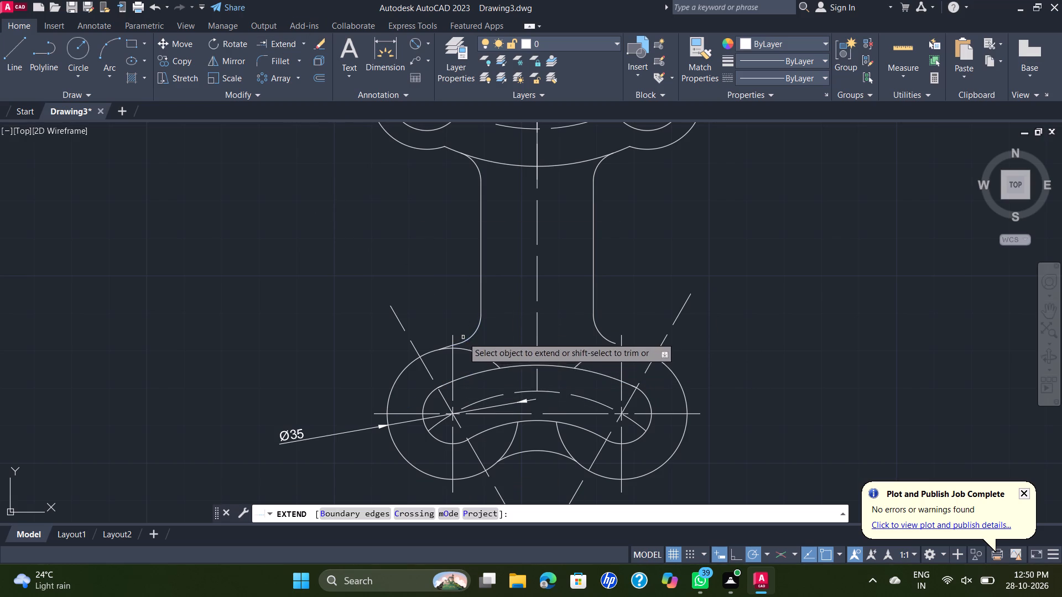
pyautogui.click(455, 344)
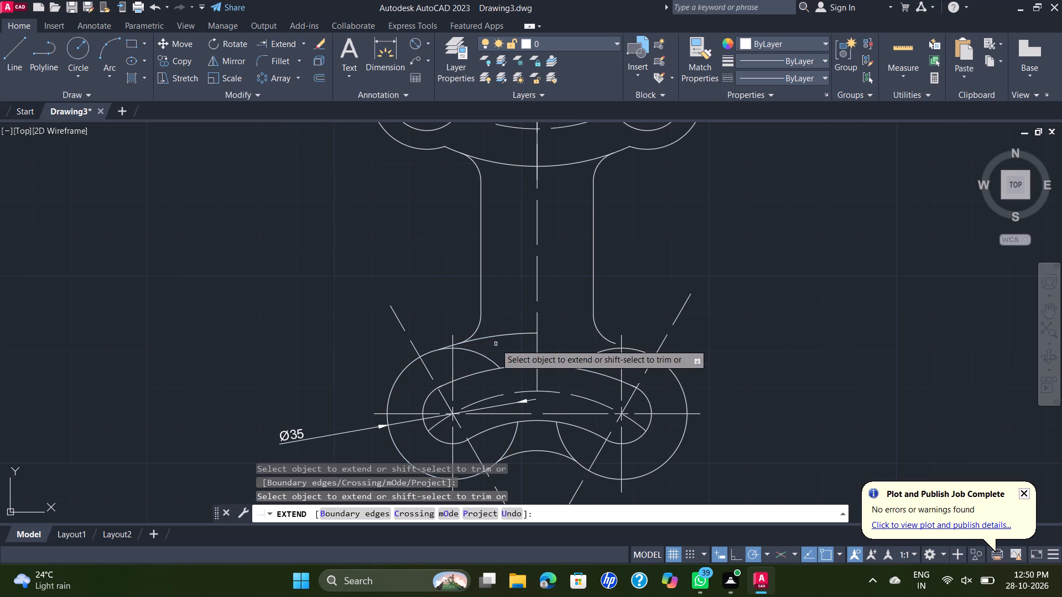
pyautogui.click(497, 336)
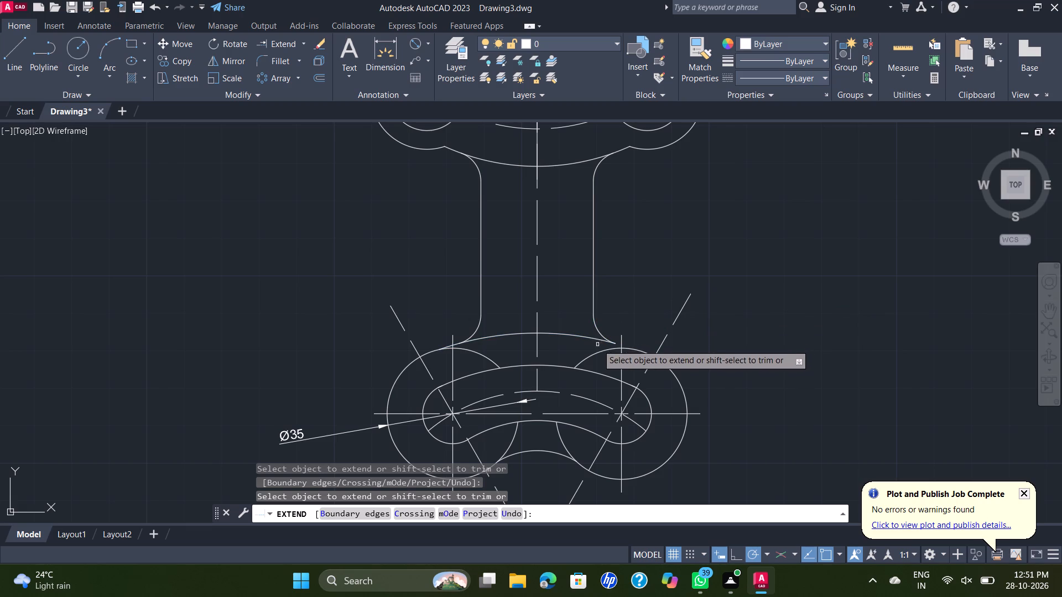
pyautogui.click(593, 338)
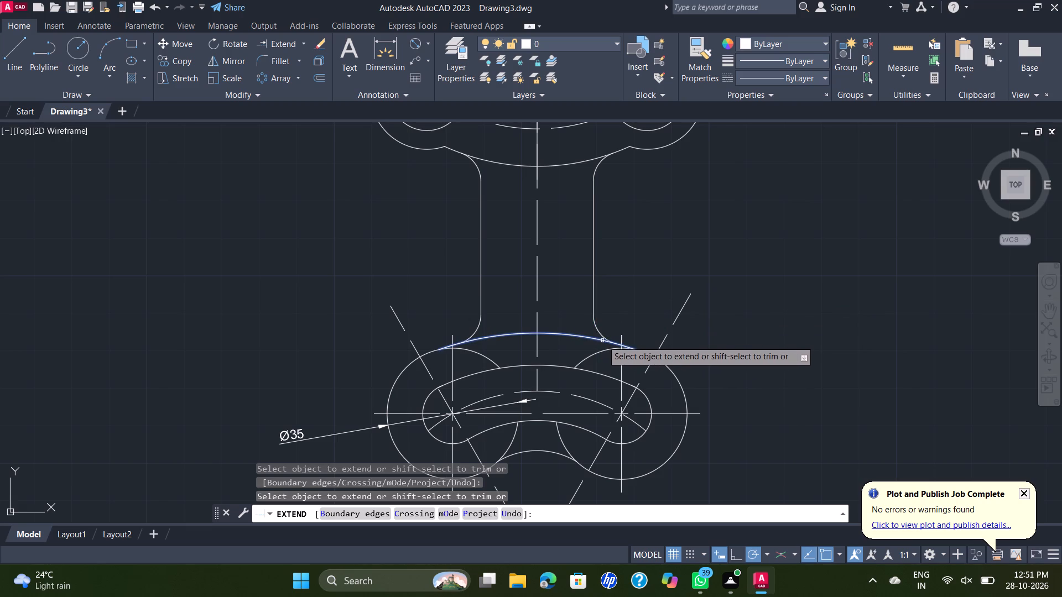
pyautogui.click(603, 339)
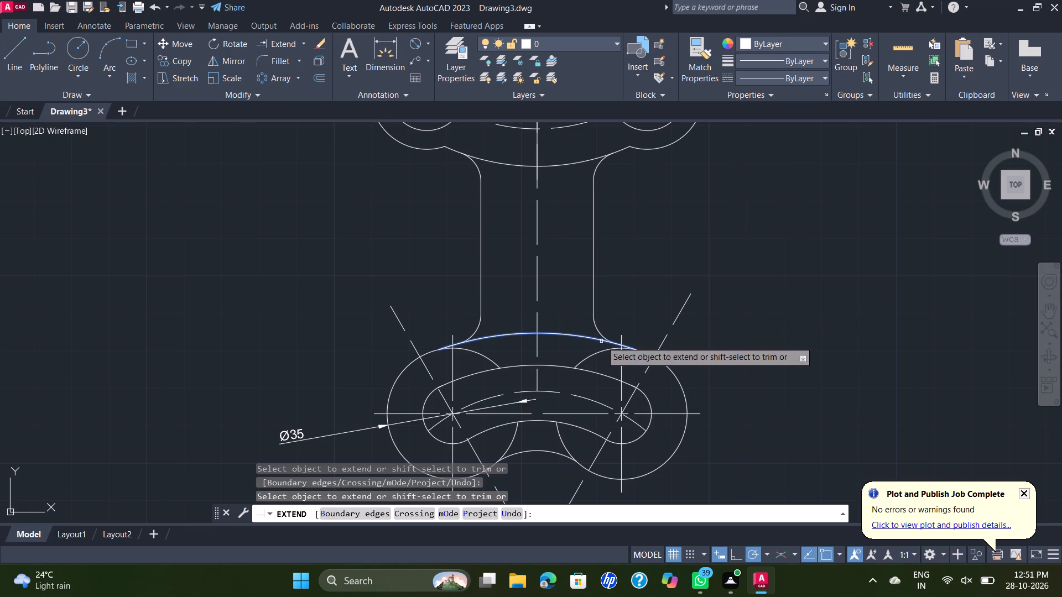
# Extend the right end of the slotted section's upper outer arc to the right lobe and finish extending.
pyautogui.click(601, 341)
pyautogui.press('Escape')
# Add a radius dimension to the lower-right stem fillet, placed just outside the stem.
pyautogui.scroll(-2, 710, 288)
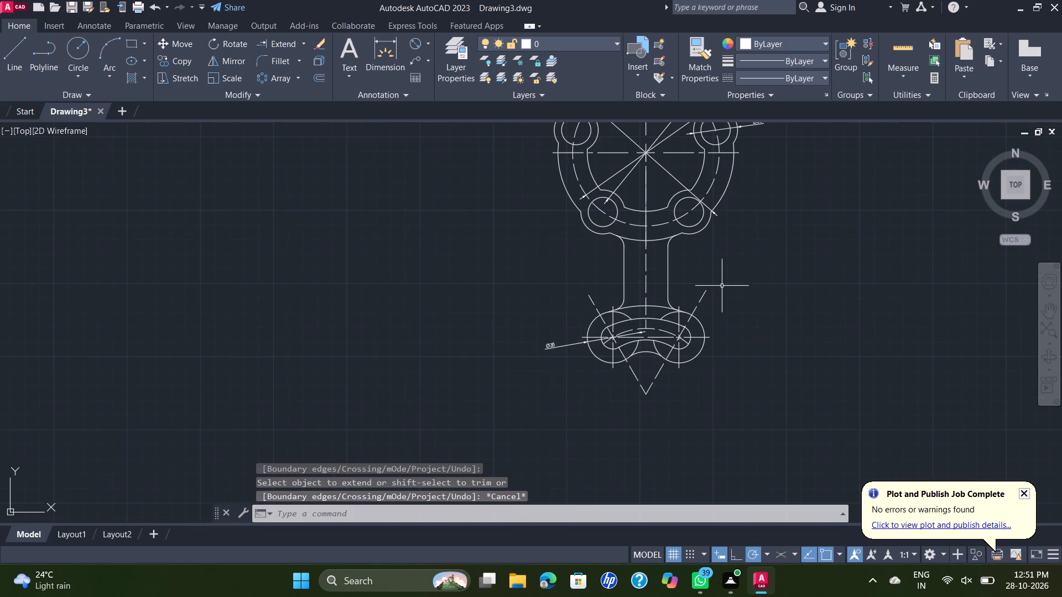
pyautogui.moveTo(721, 286); pyautogui.dragTo(615, 296, button='middle')
pyautogui.moveTo(635, 327); pyautogui.dragTo(597, 330, button='middle')
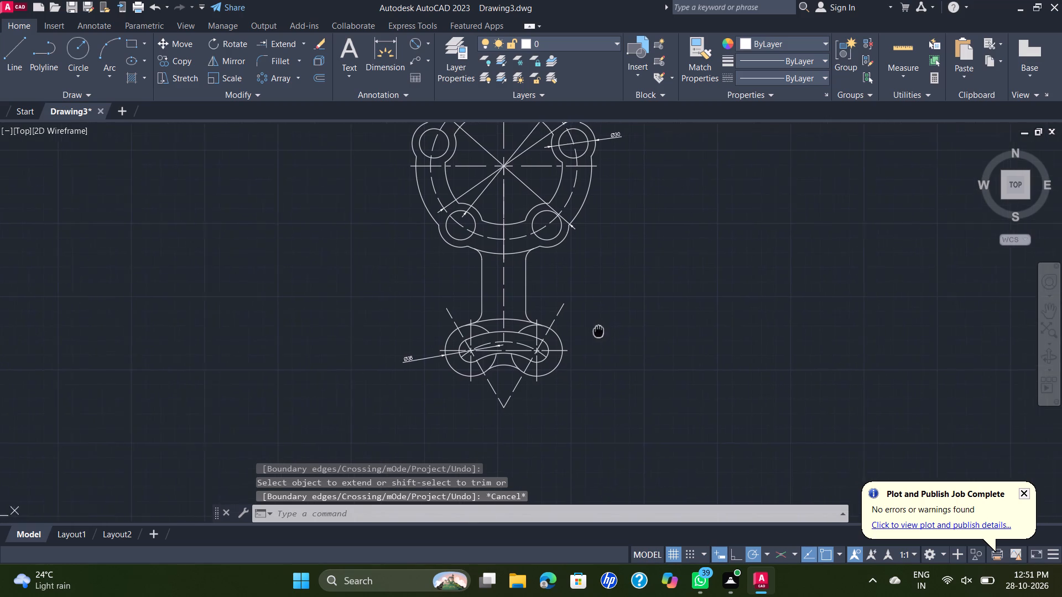
pyautogui.moveTo(597, 330); pyautogui.dragTo(579, 337, button='middle')
pyautogui.scroll(1, 560, 313)
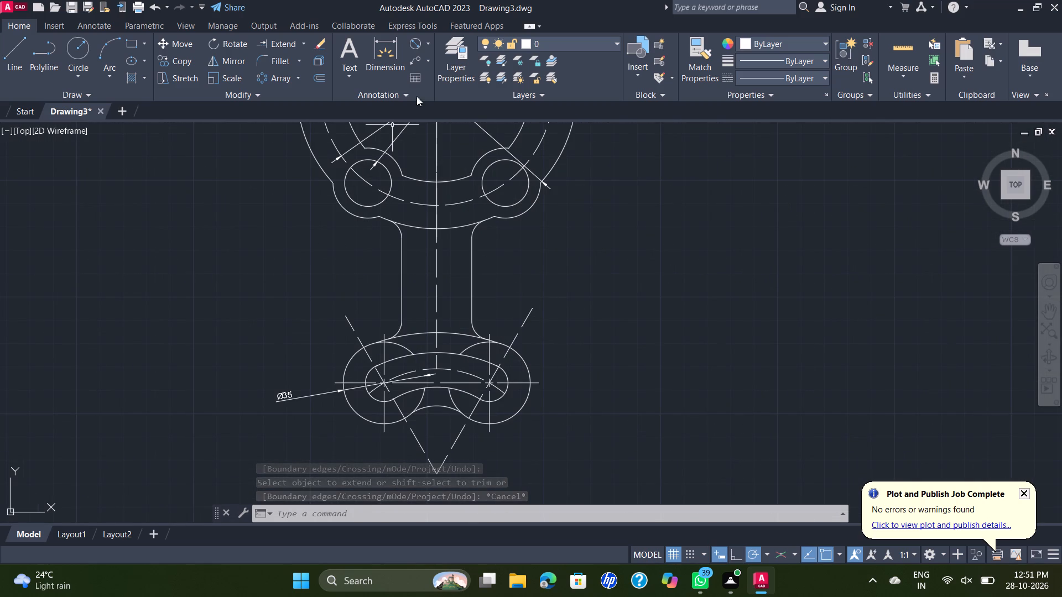
pyautogui.click(429, 45)
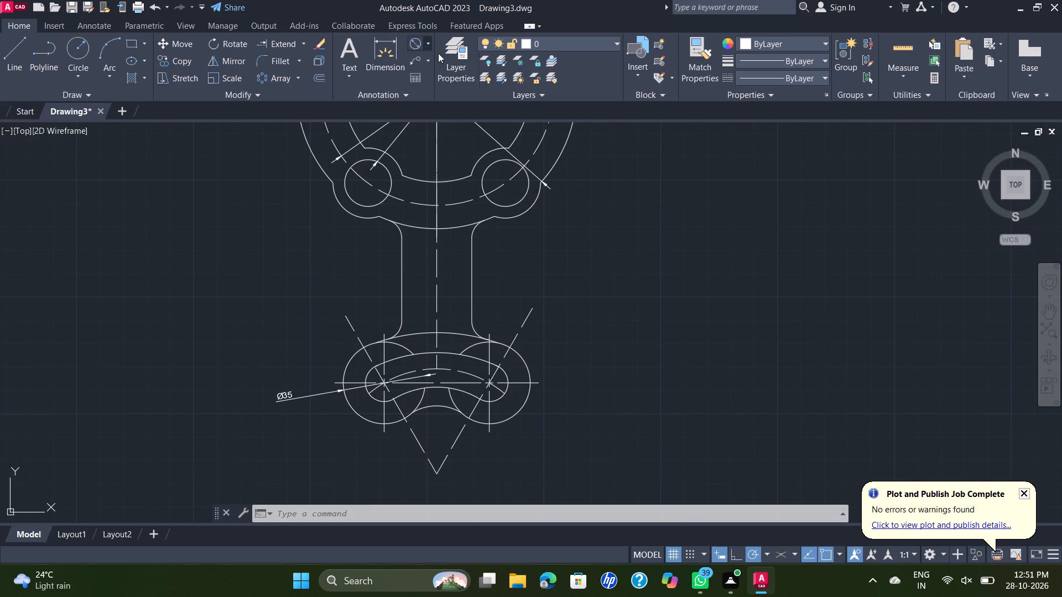
pyautogui.click(454, 183)
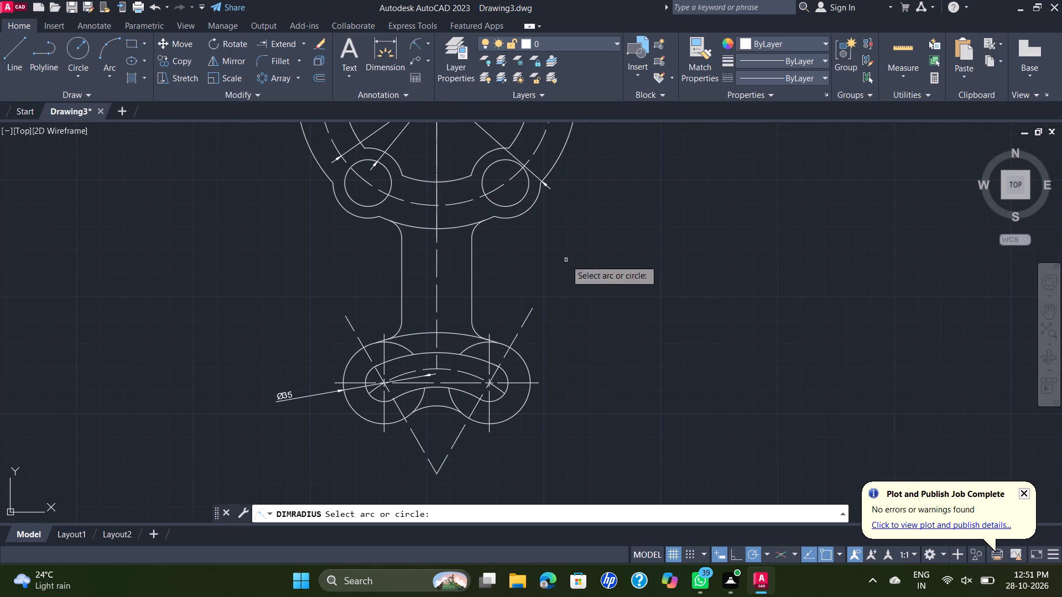
pyautogui.click(475, 333)
pyautogui.click(480, 326)
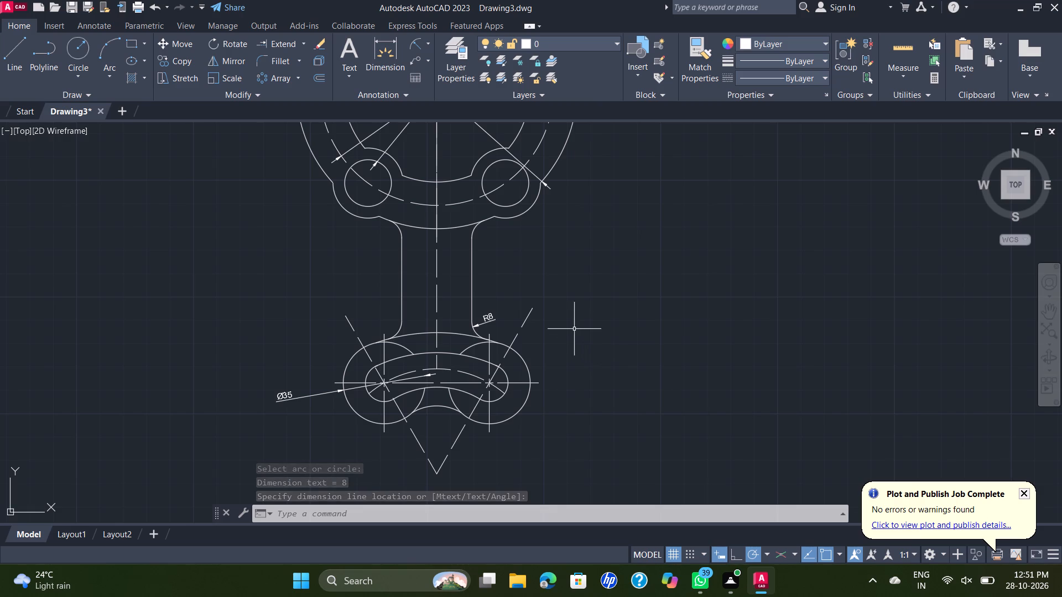
# Add a radius dimension to the curved slot's right end arc, placed up and to the right of the right lobe.
pyautogui.press('space')
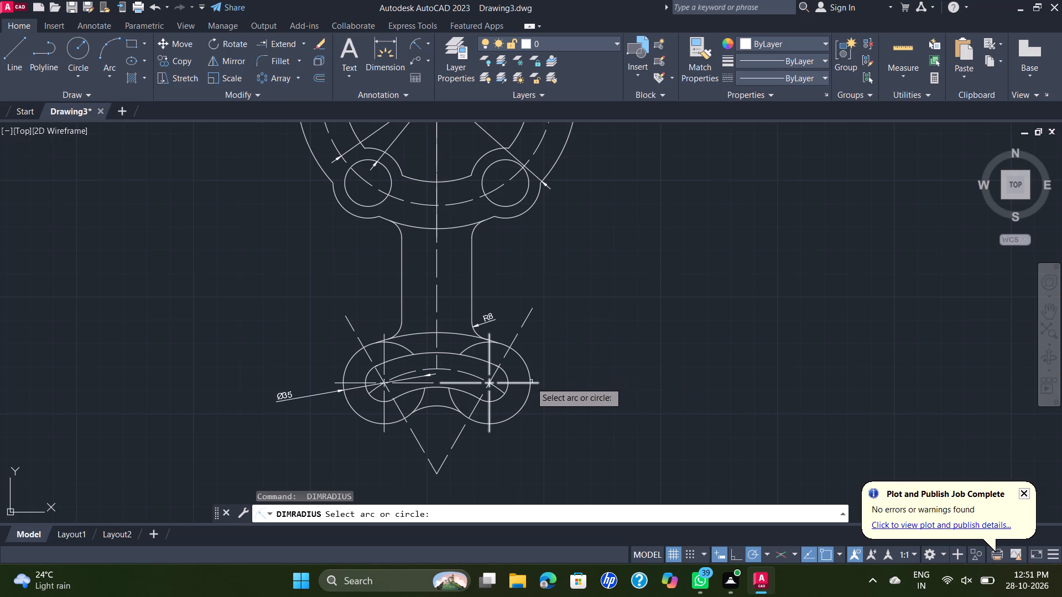
pyautogui.click(508, 390)
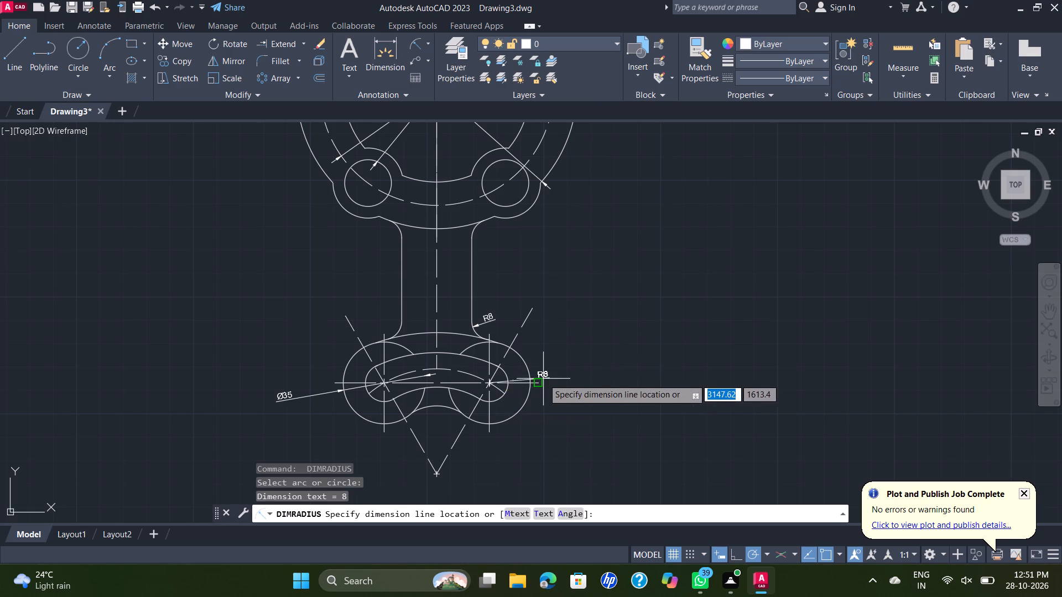
pyautogui.click(558, 356)
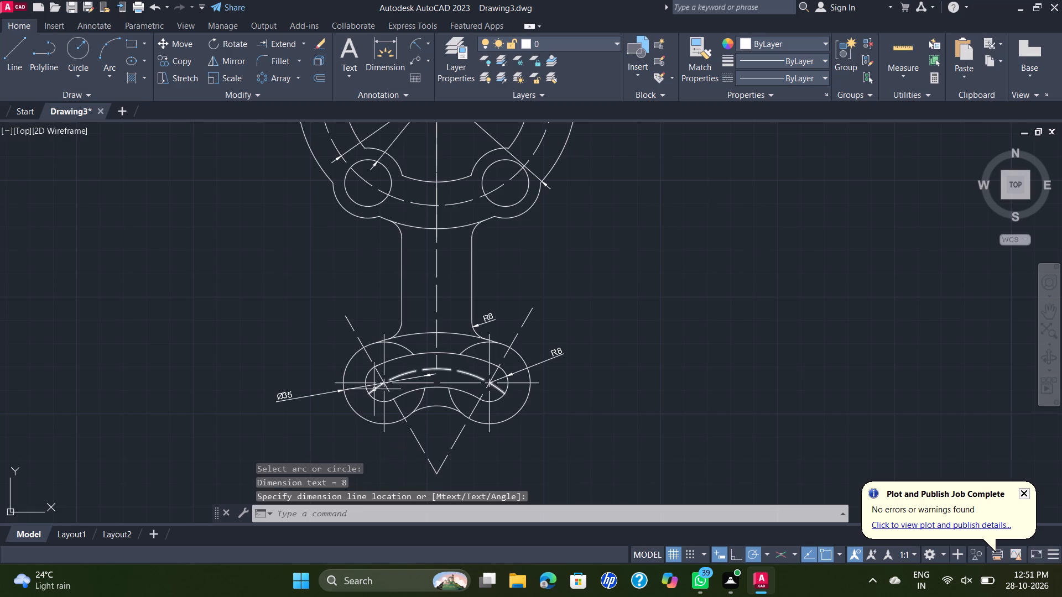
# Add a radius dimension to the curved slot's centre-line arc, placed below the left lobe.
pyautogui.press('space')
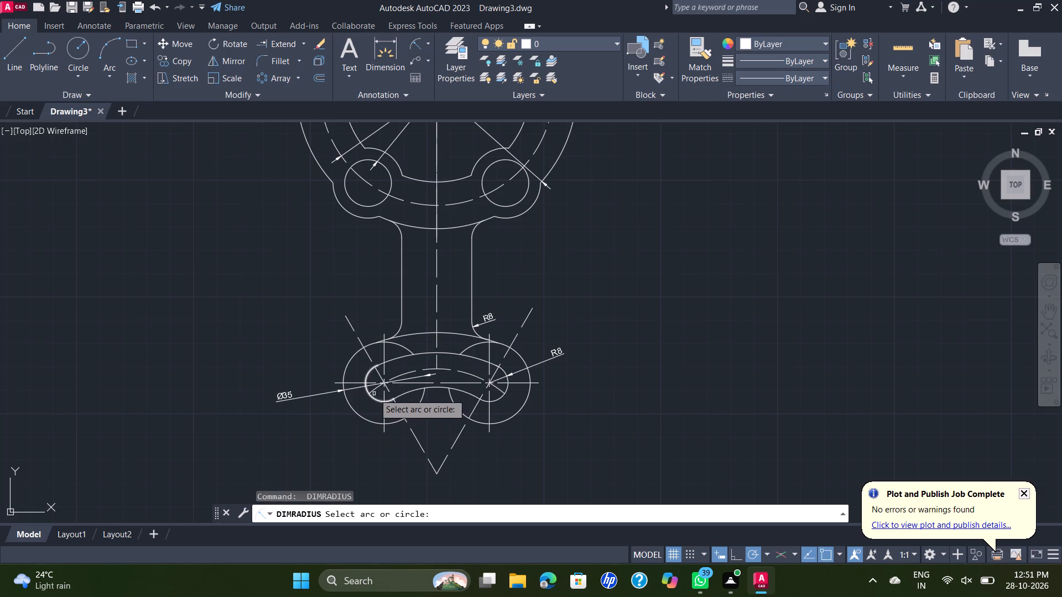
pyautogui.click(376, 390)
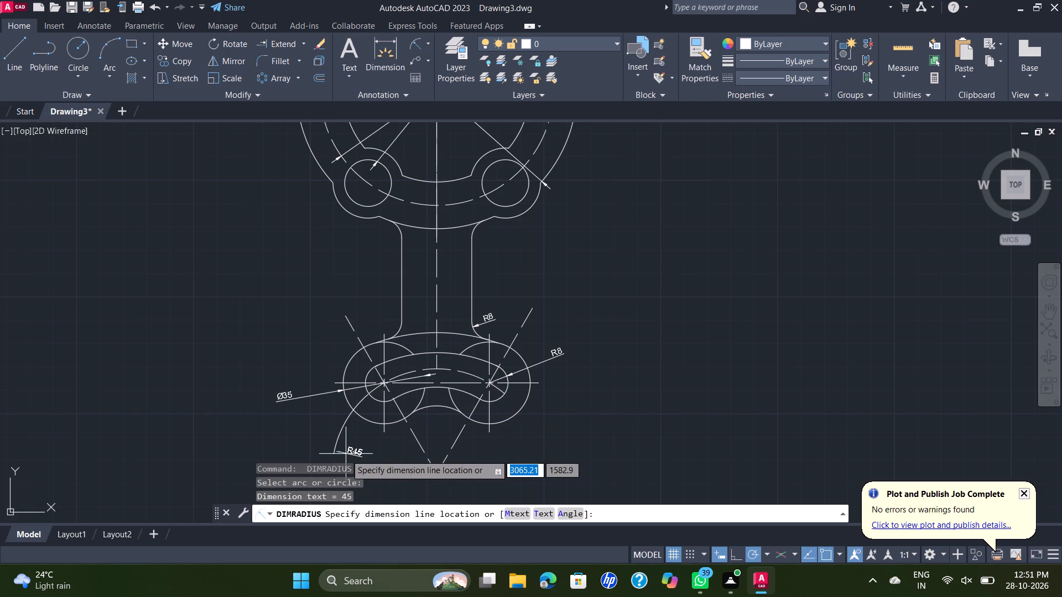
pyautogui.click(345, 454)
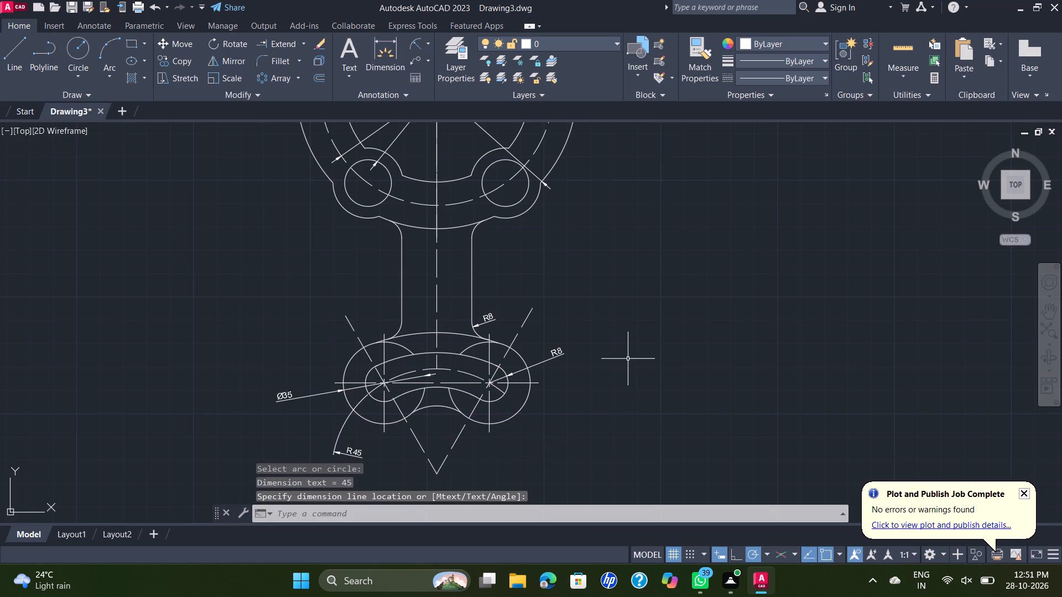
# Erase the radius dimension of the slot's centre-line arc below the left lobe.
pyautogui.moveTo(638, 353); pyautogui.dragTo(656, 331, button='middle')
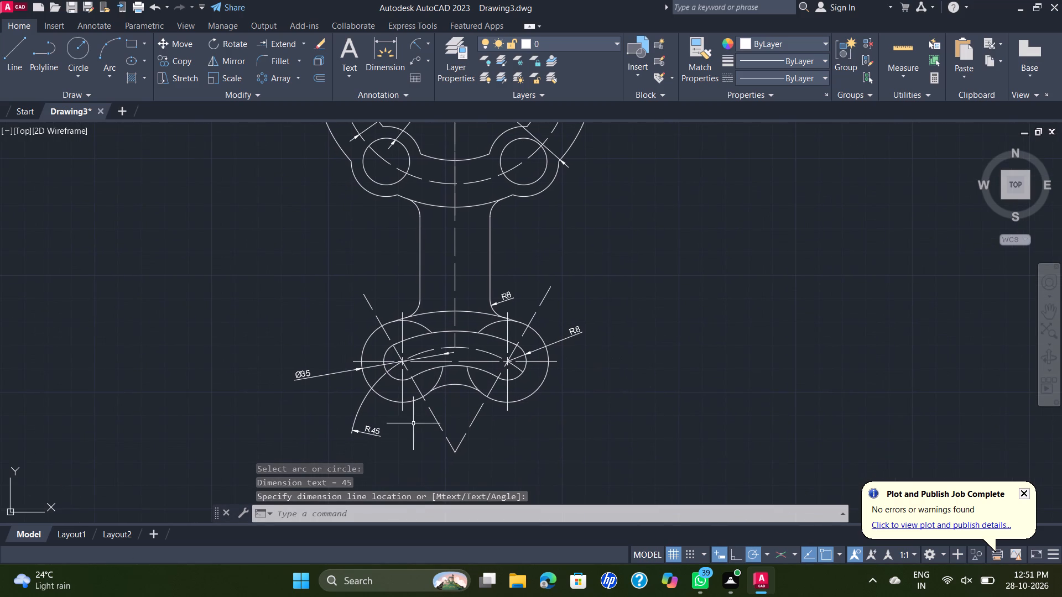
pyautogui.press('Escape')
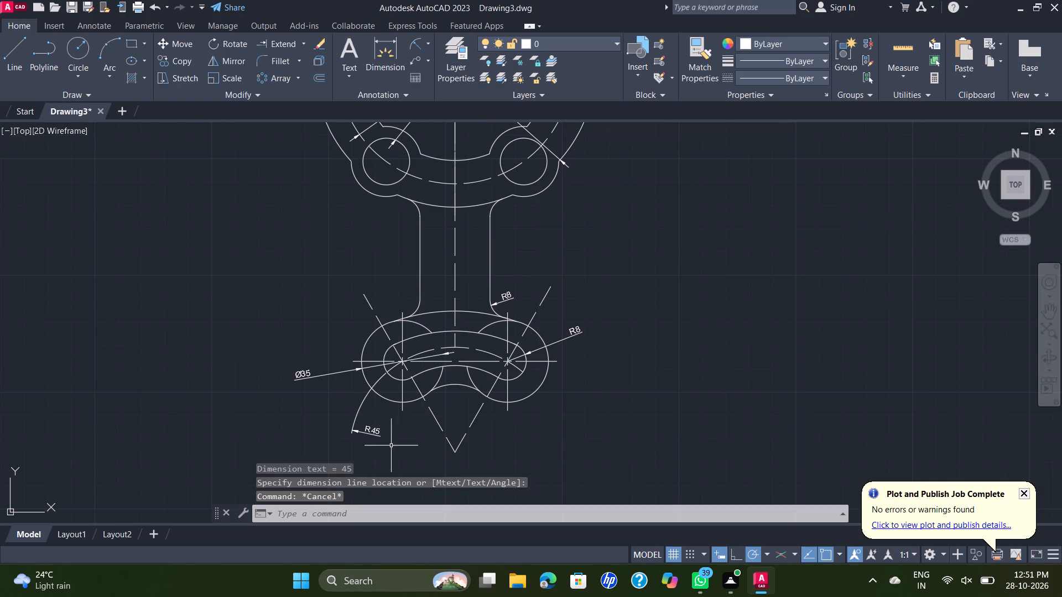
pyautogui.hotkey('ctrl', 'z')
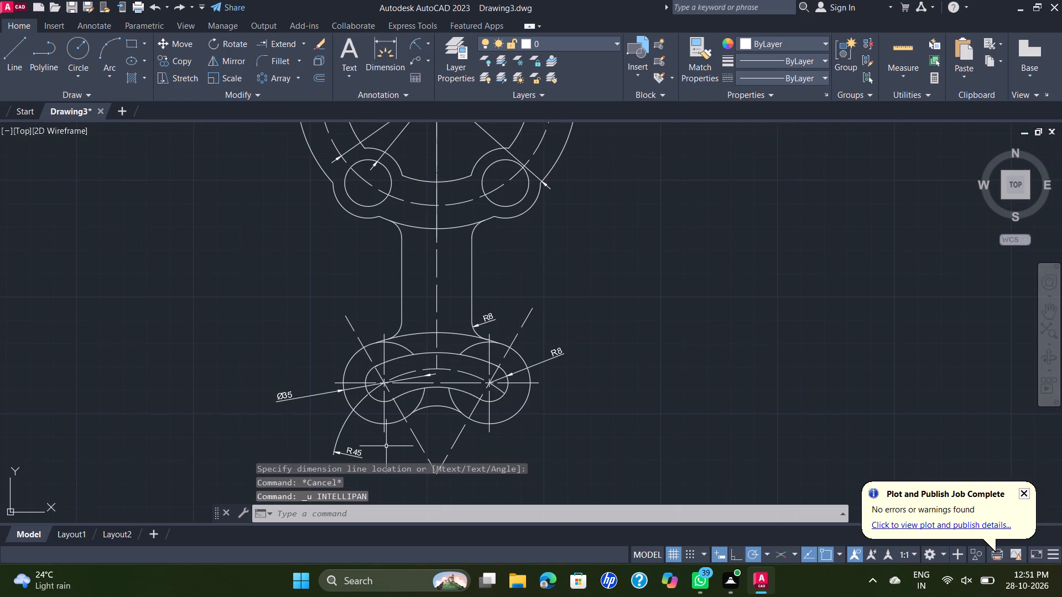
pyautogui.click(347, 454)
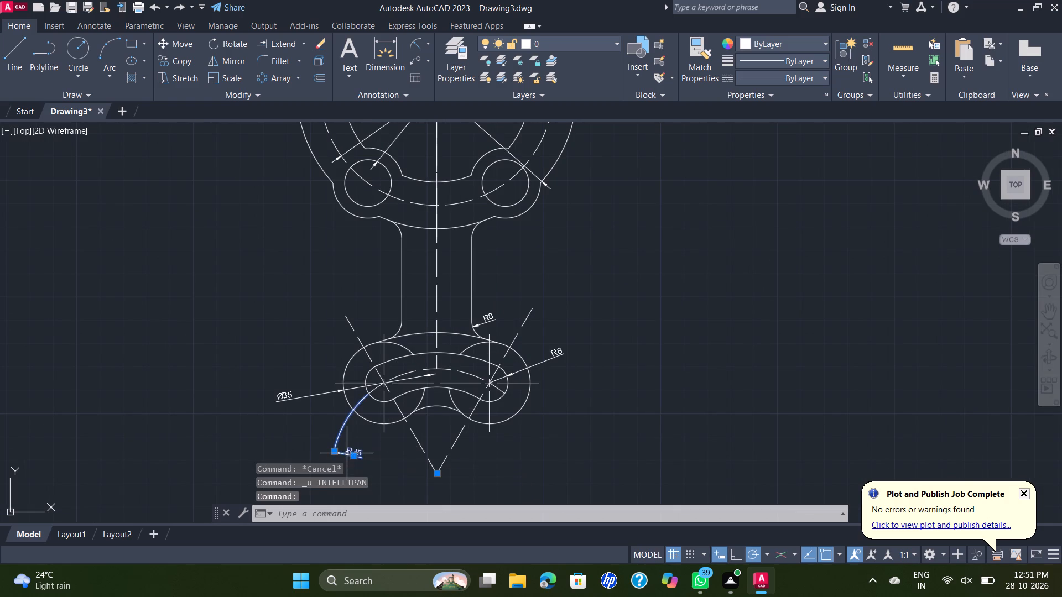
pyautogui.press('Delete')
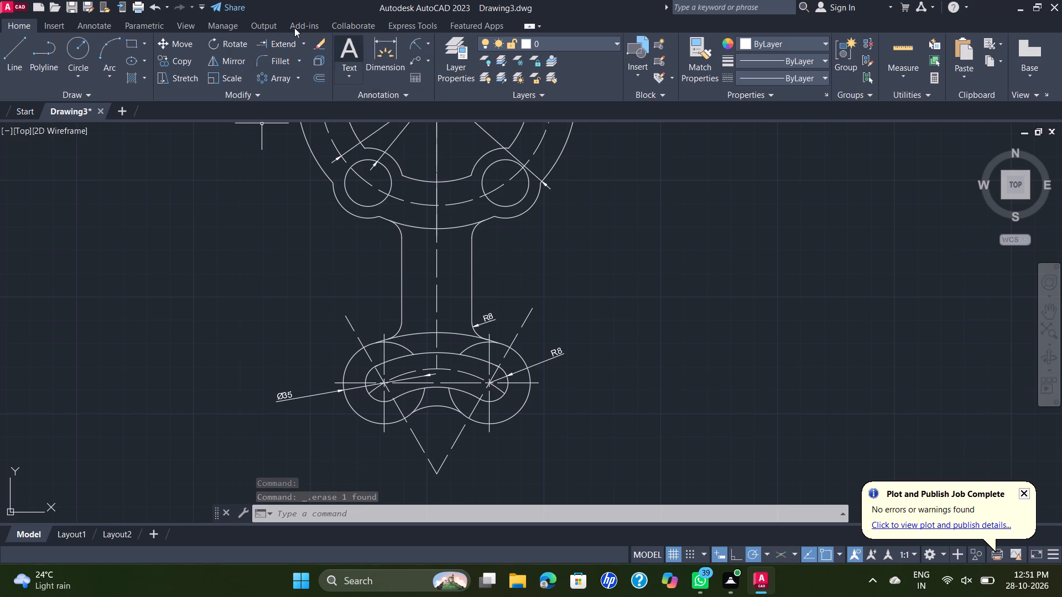
# Extend both ends of the curved slot's centre-line arc out to the outer arcs of the left and right lobes.
pyautogui.click(286, 40)
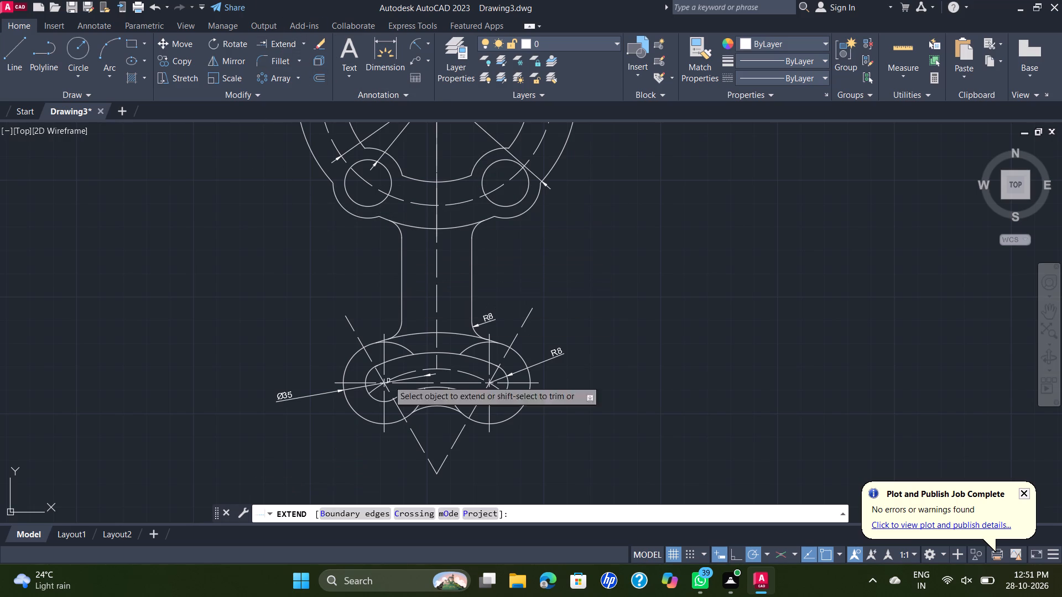
pyautogui.click(420, 370)
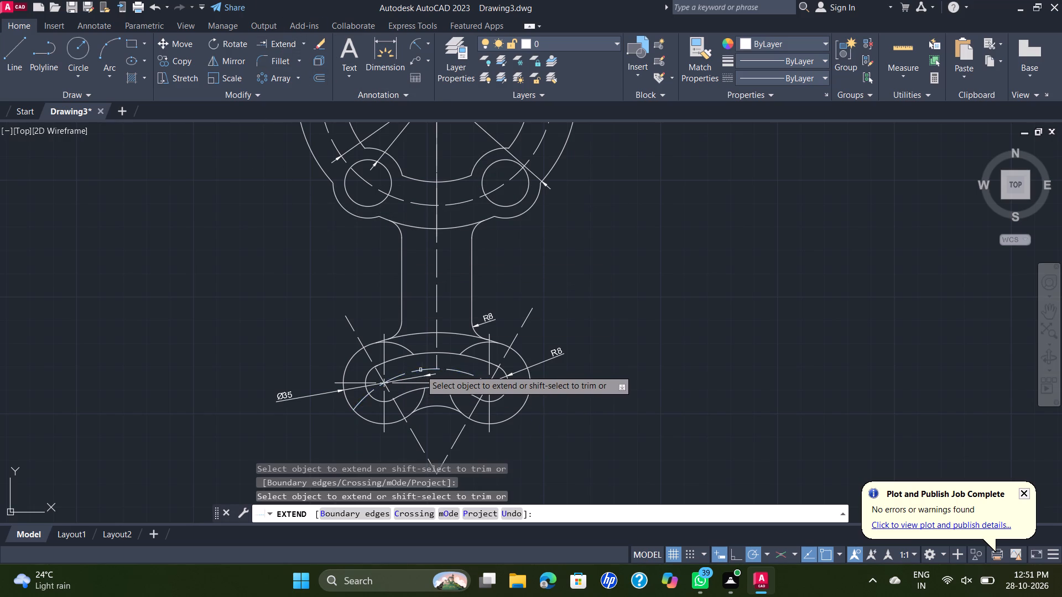
pyautogui.click(428, 368)
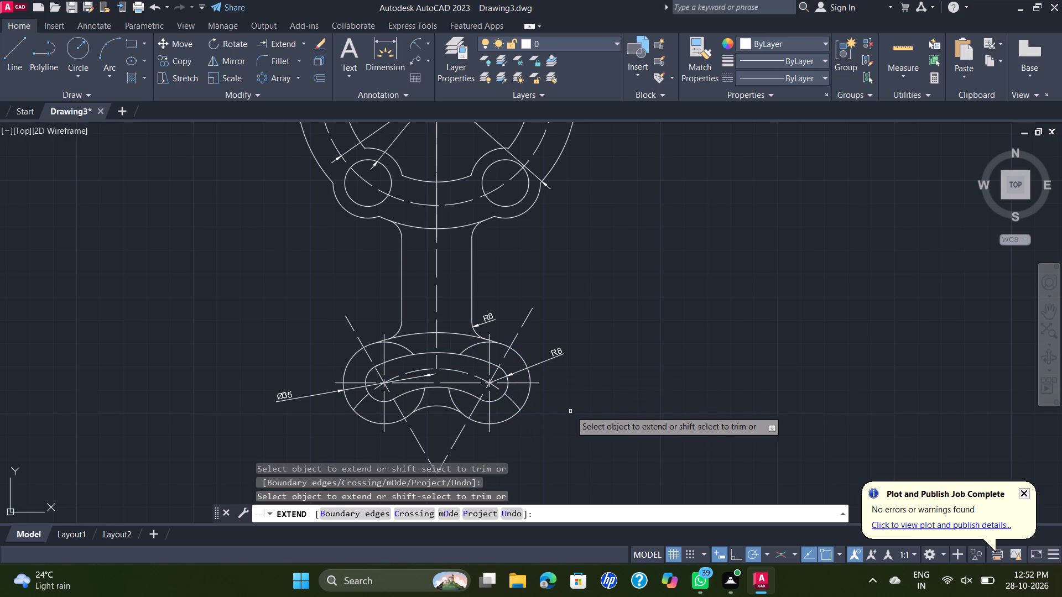
pyautogui.press('Escape')
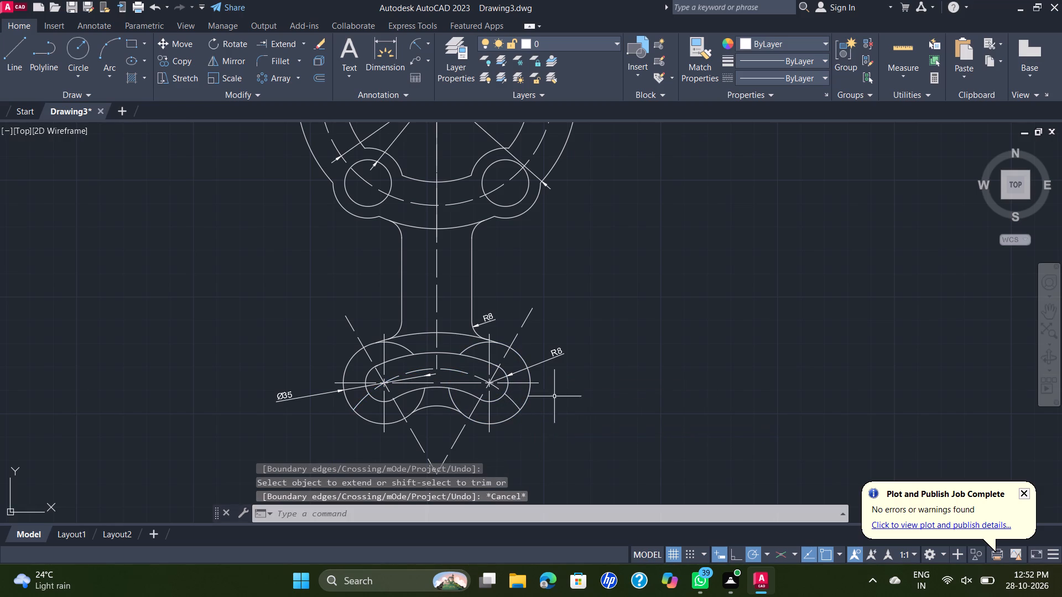
# Add a radius dimension to the extended slot centre-line arc, placed outside the left lobe below its diameter dimension.
pyautogui.moveTo(580, 358); pyautogui.dragTo(612, 301, button='middle')
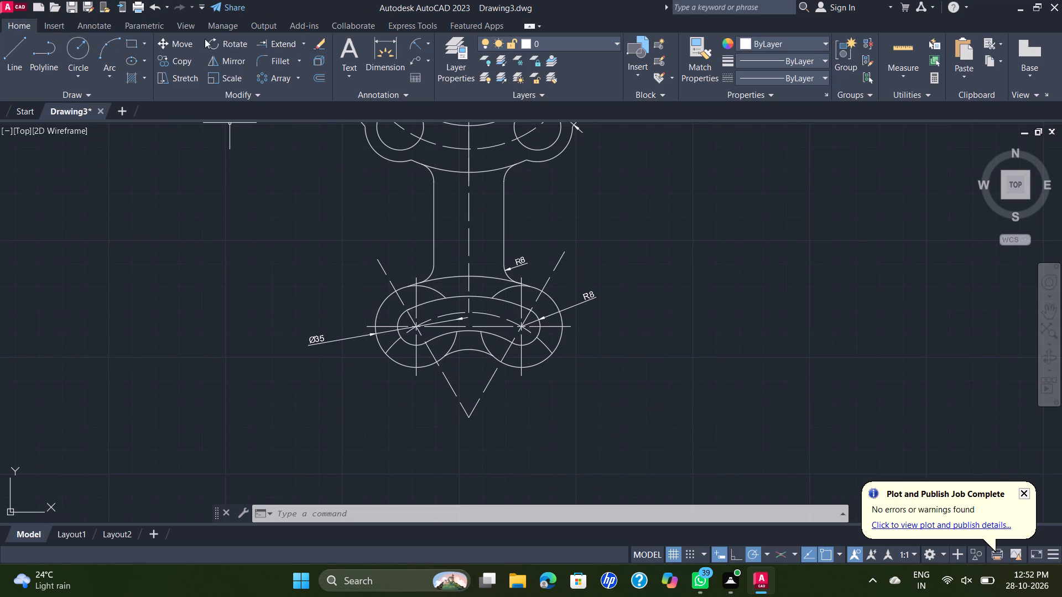
pyautogui.click(420, 44)
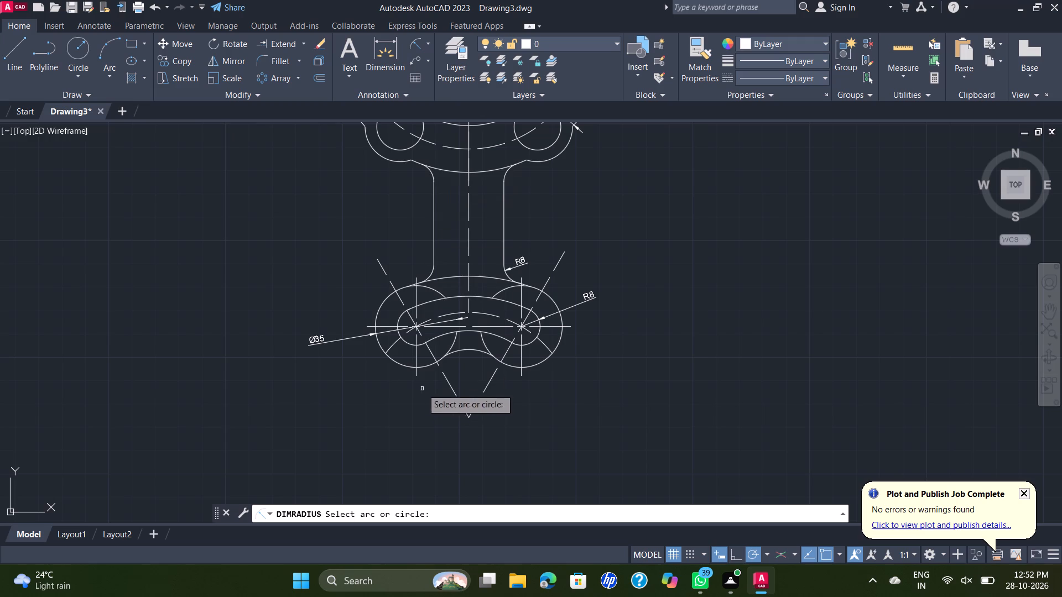
pyautogui.click(393, 347)
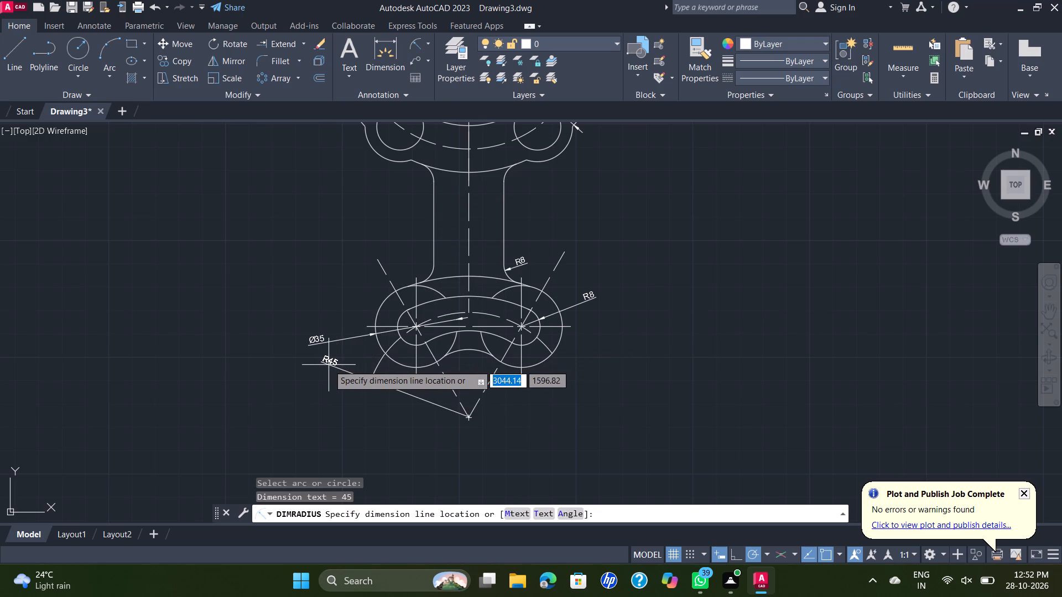
pyautogui.click(327, 366)
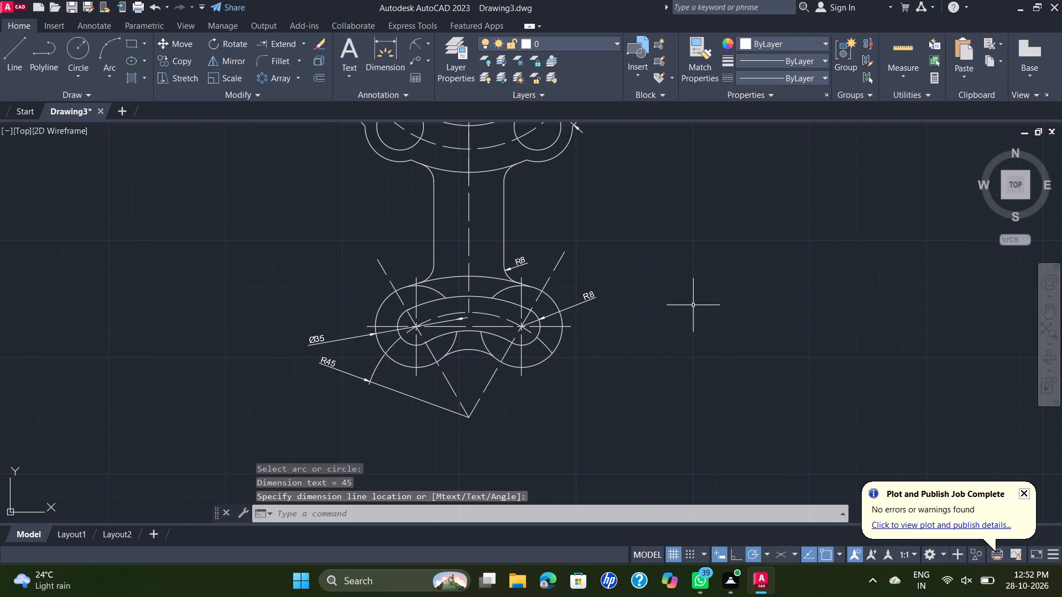
# Add a horizontal dimension for the stem's width between its left and right lines, placed inside the stem.
pyautogui.moveTo(702, 323); pyautogui.dragTo(651, 355, button='middle')
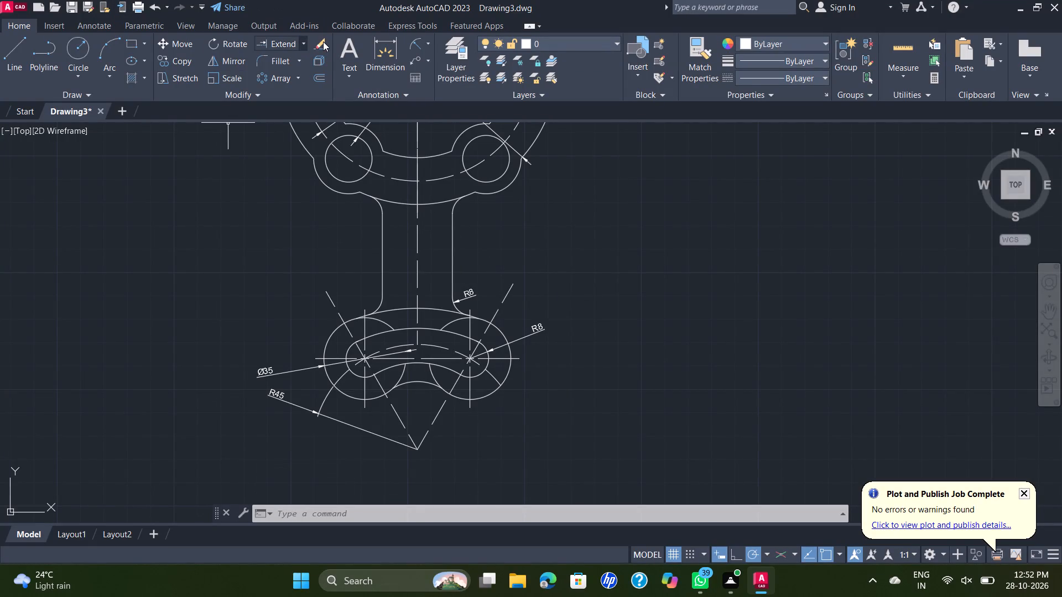
pyautogui.click(377, 53)
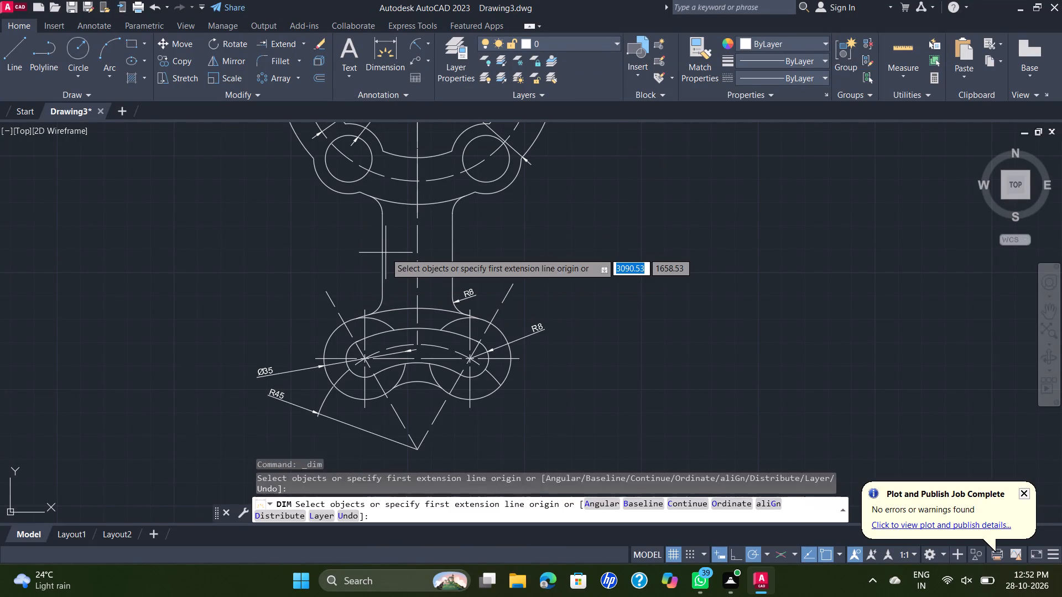
pyautogui.click(380, 256)
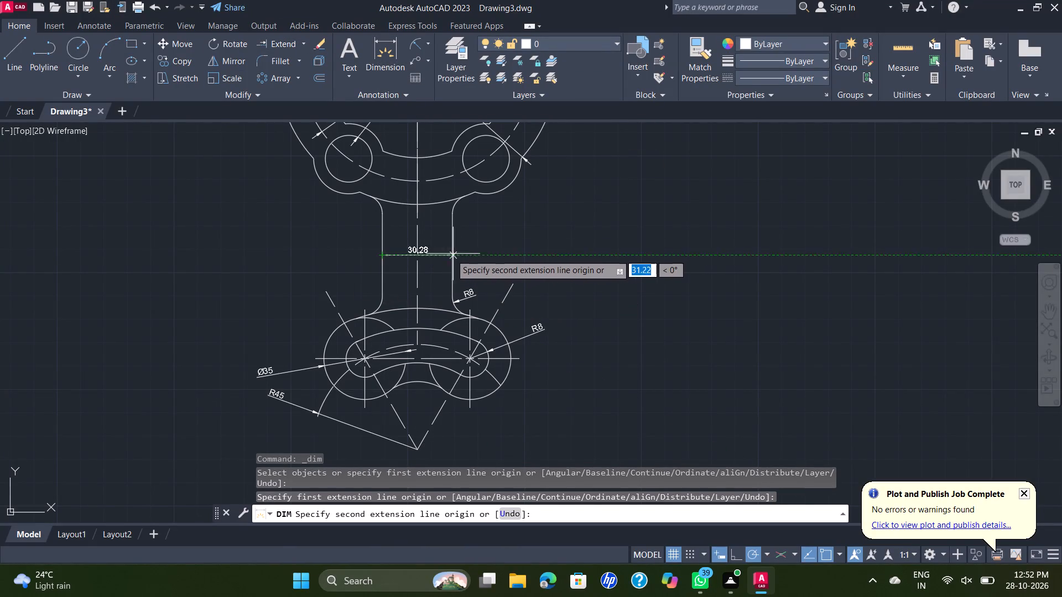
pyautogui.click(449, 254)
pyautogui.click(440, 242)
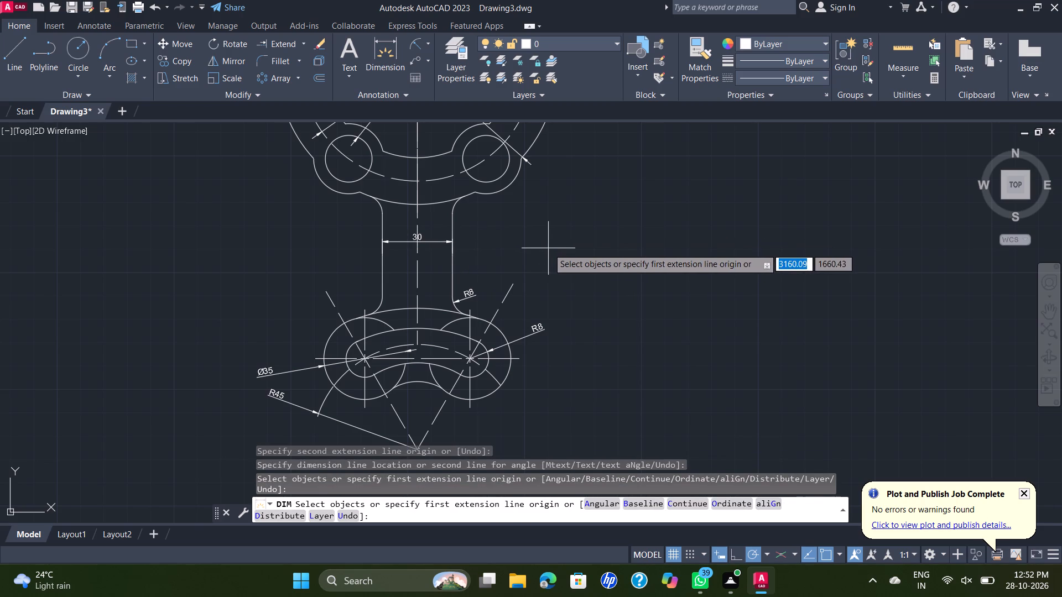
pyautogui.press('Escape')
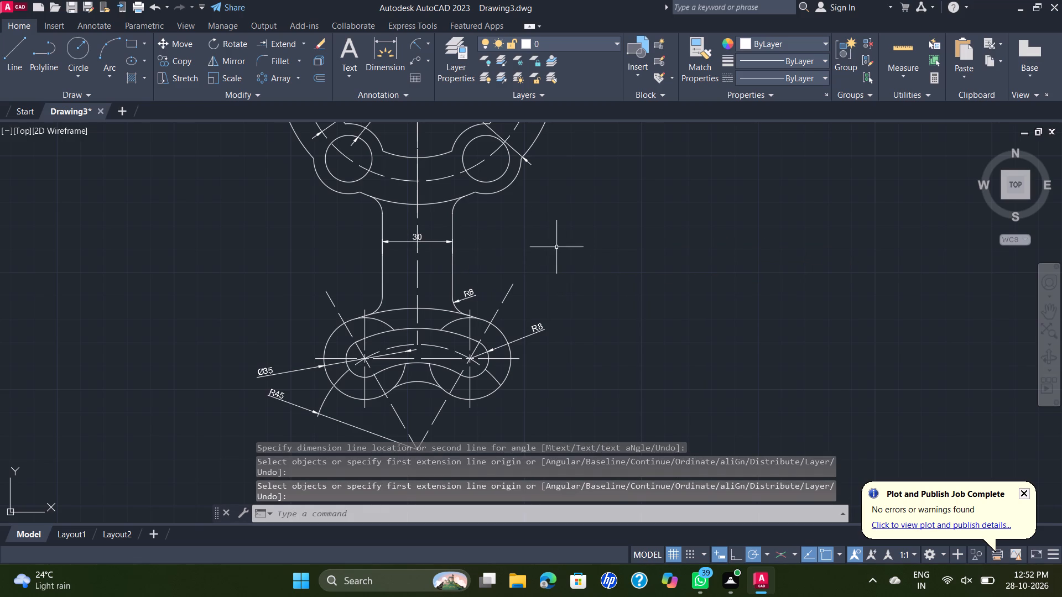
# Add an angular dimension between the two inclined centre lines below the slotted section, placed just above their intersection.
pyautogui.scroll(-1, 583, 259)
pyautogui.moveTo(579, 266); pyautogui.dragTo(568, 252, button='middle')
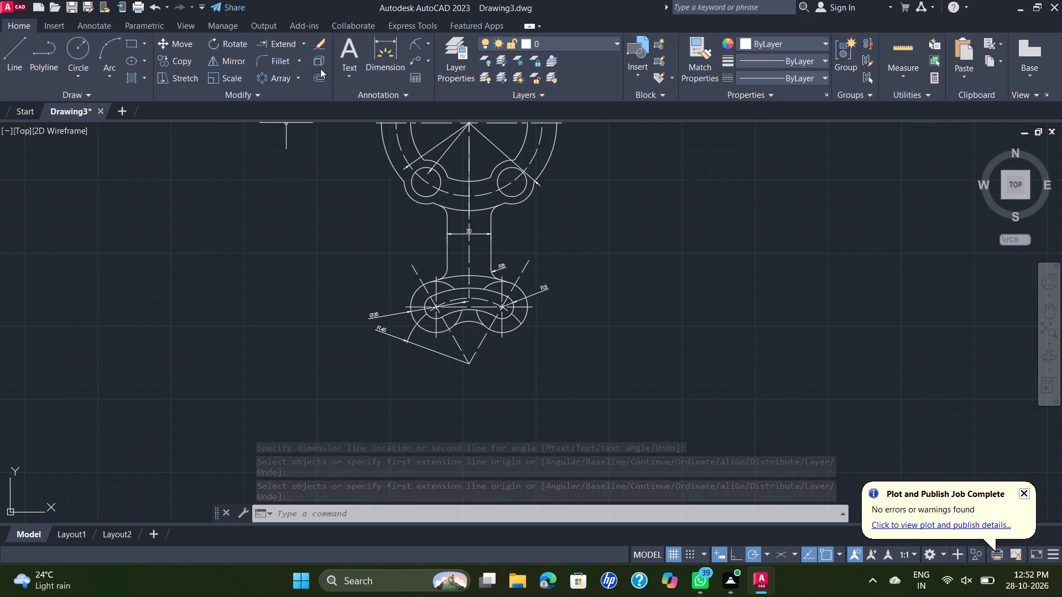
pyautogui.click(429, 43)
pyautogui.click(456, 118)
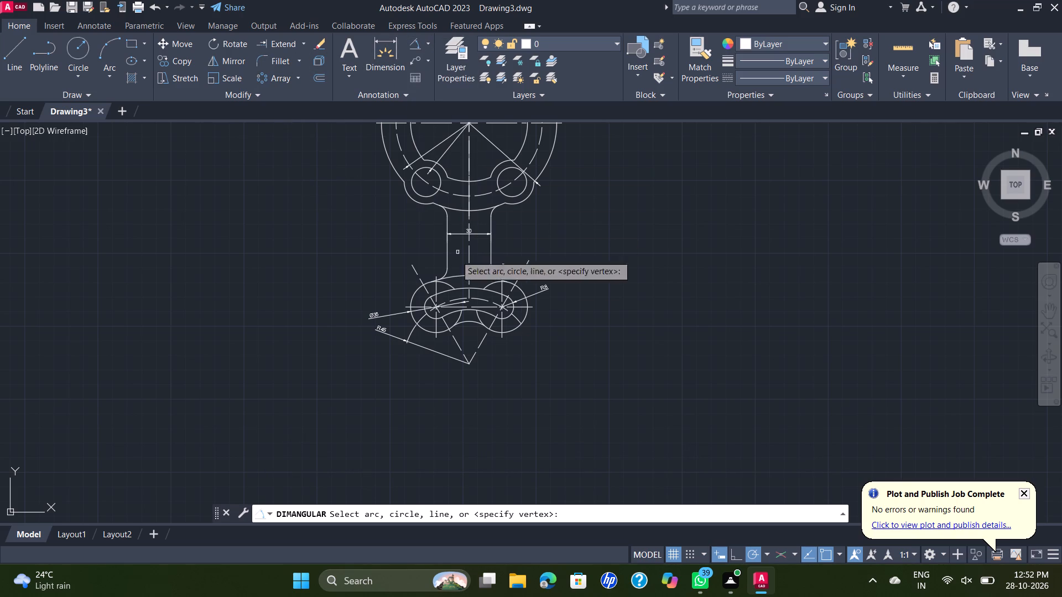
pyautogui.click(458, 344)
pyautogui.click(483, 339)
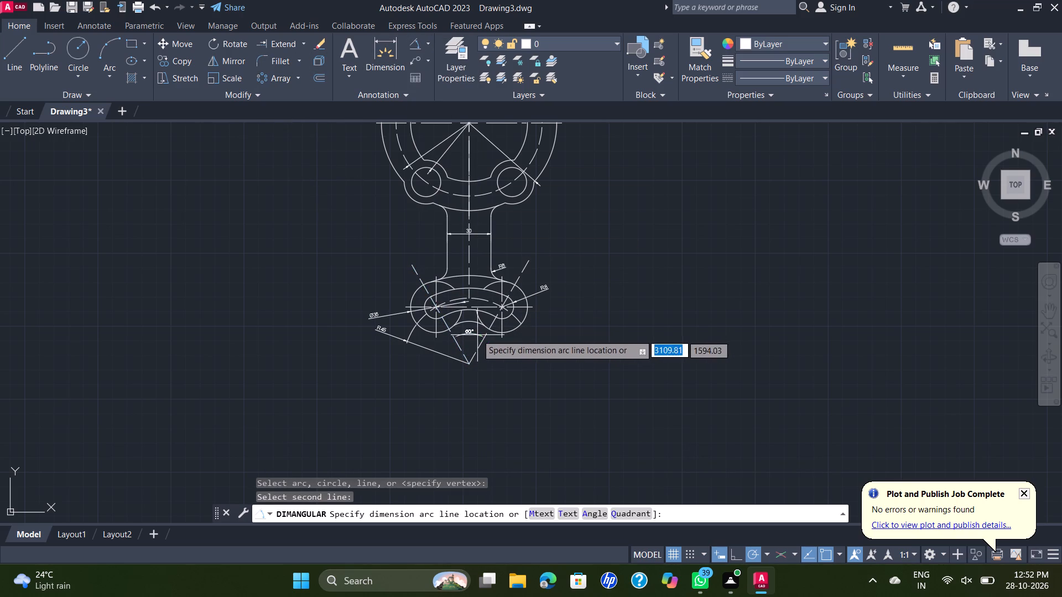
pyautogui.scroll(3, 470, 337)
pyautogui.click(458, 361)
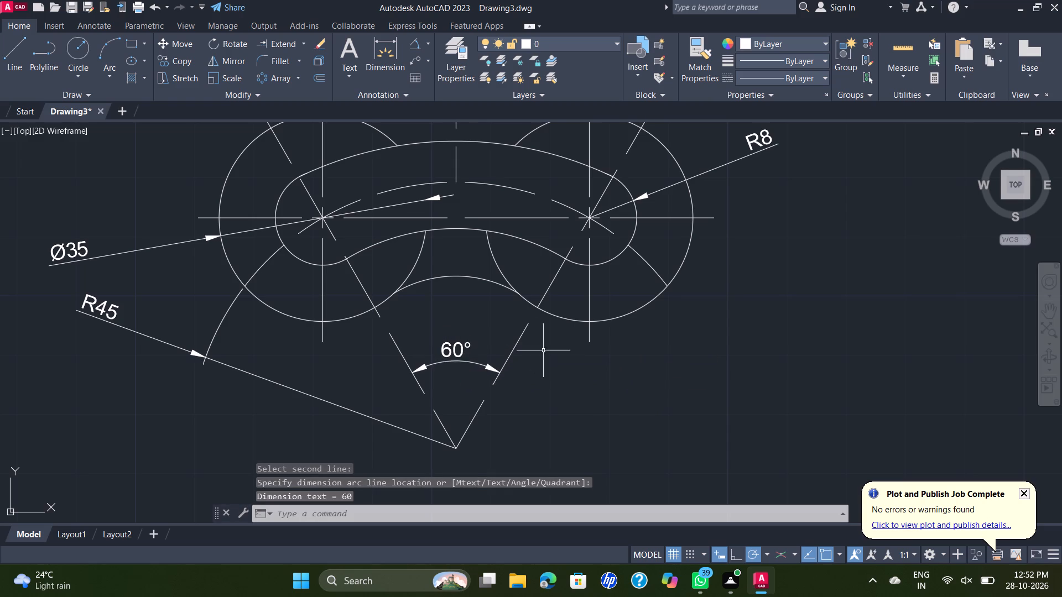
pyautogui.scroll(-1, 553, 356)
pyautogui.moveTo(553, 359); pyautogui.dragTo(518, 403, button='middle')
pyautogui.scroll(-1, 524, 396)
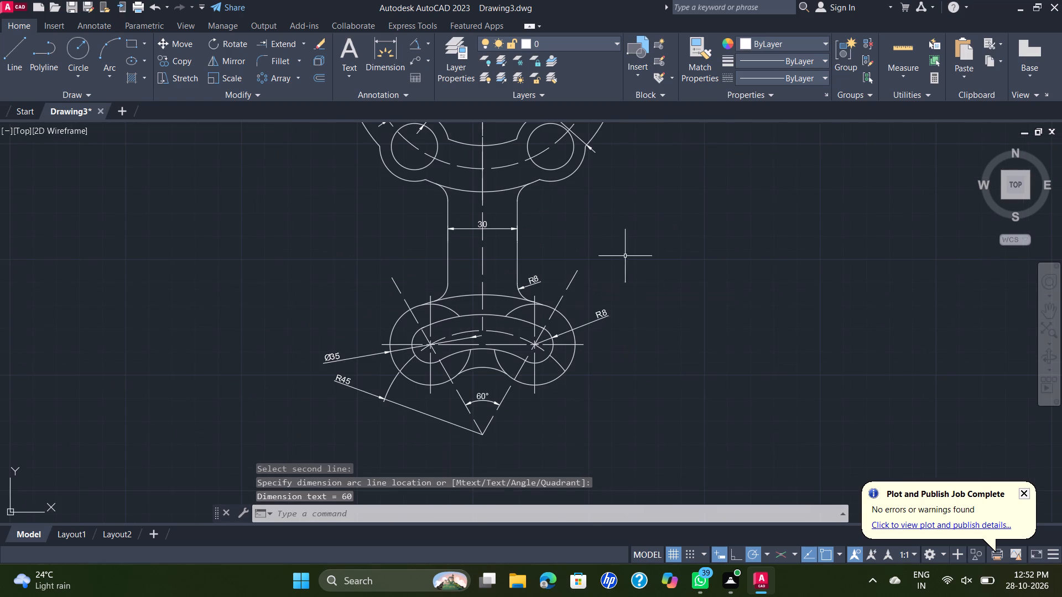
# Check the finished dimensions on the stem, the slotted lower section and the bossed ring.
pyautogui.scroll(1, 618, 233)
pyautogui.moveTo(618, 234); pyautogui.dragTo(671, 196, button='middle')
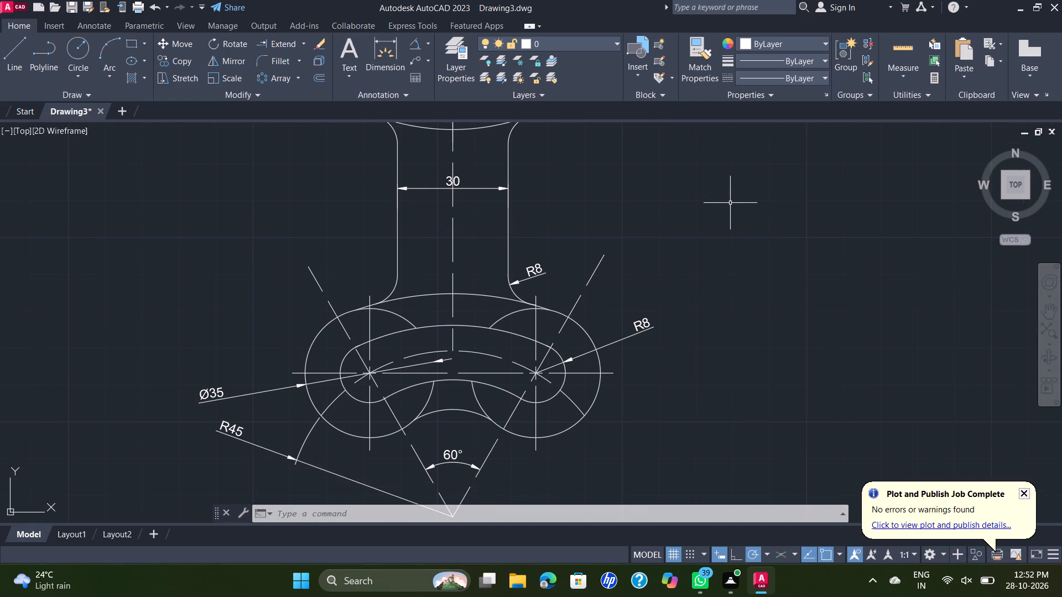
pyautogui.scroll(-2, 736, 208)
pyautogui.moveTo(742, 220); pyautogui.dragTo(685, 307, button='middle')
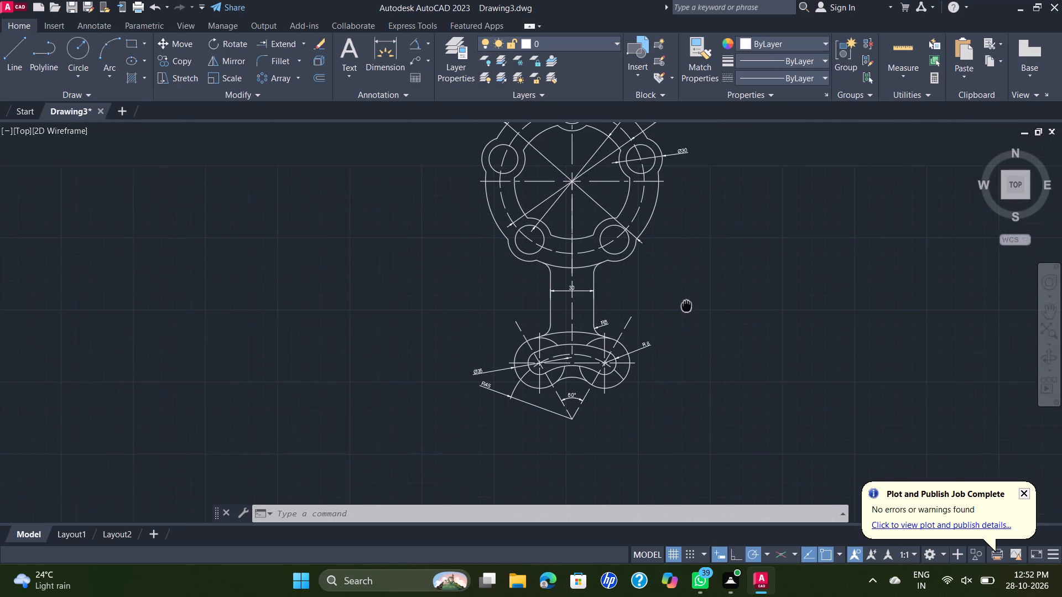
pyautogui.moveTo(685, 307); pyautogui.dragTo(628, 308, button='middle')
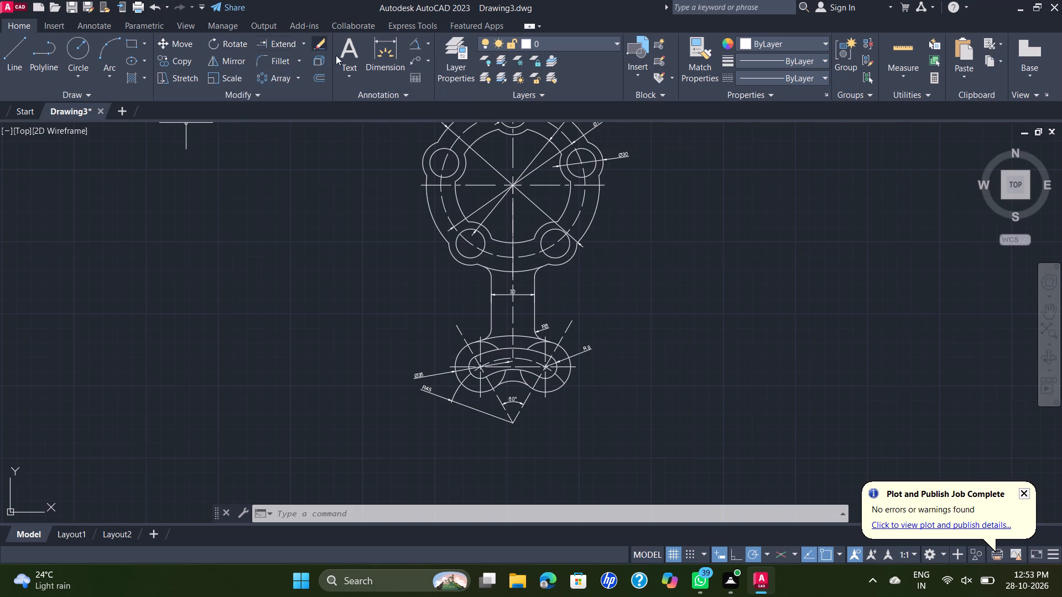
pyautogui.scroll(-1, 617, 250)
pyautogui.moveTo(628, 254); pyautogui.dragTo(573, 318, button='middle')
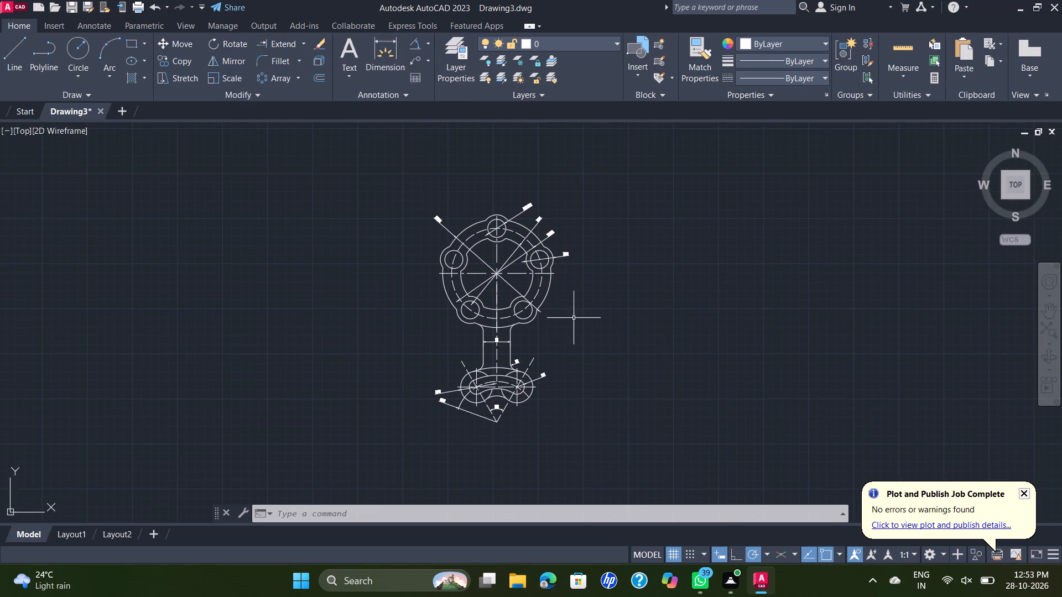
pyautogui.scroll(1, 574, 318)
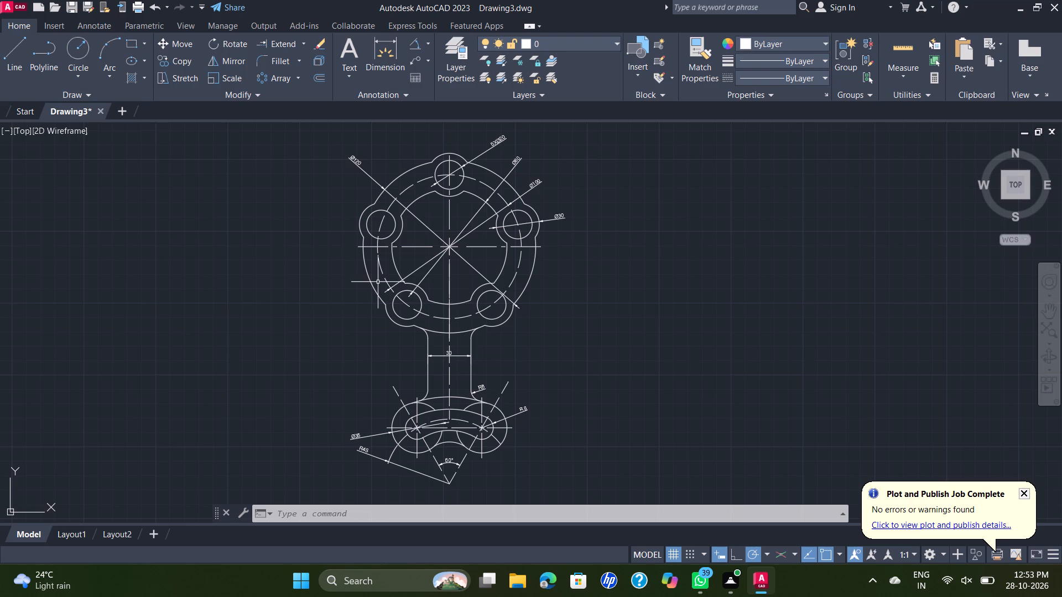
# Save the drawing as D 91 in the Documents folder.
pyautogui.hotkey('ctrl', 's')
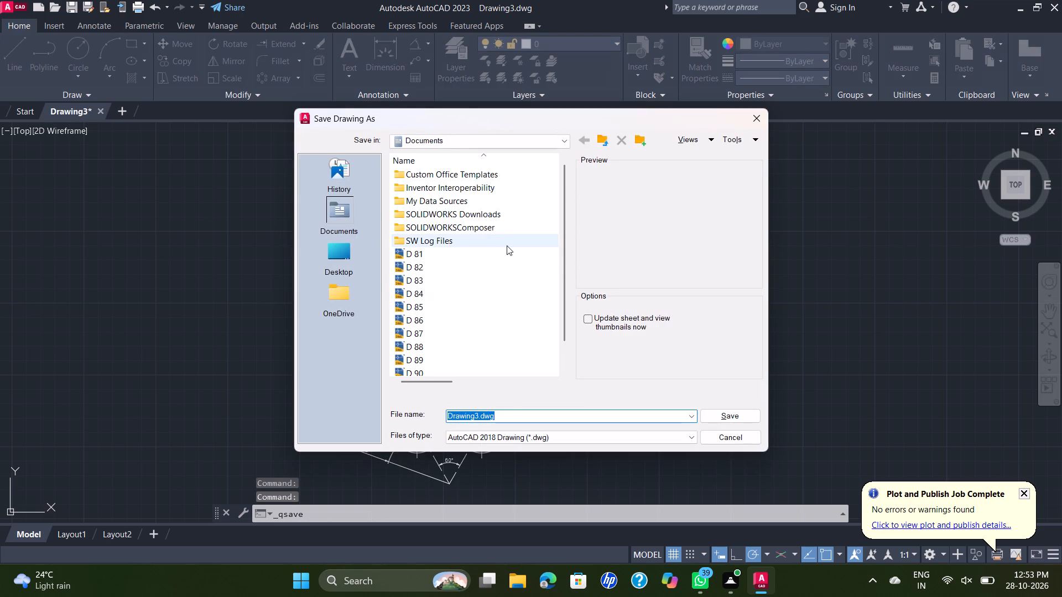
pyautogui.press('d')
pyautogui.press('space')
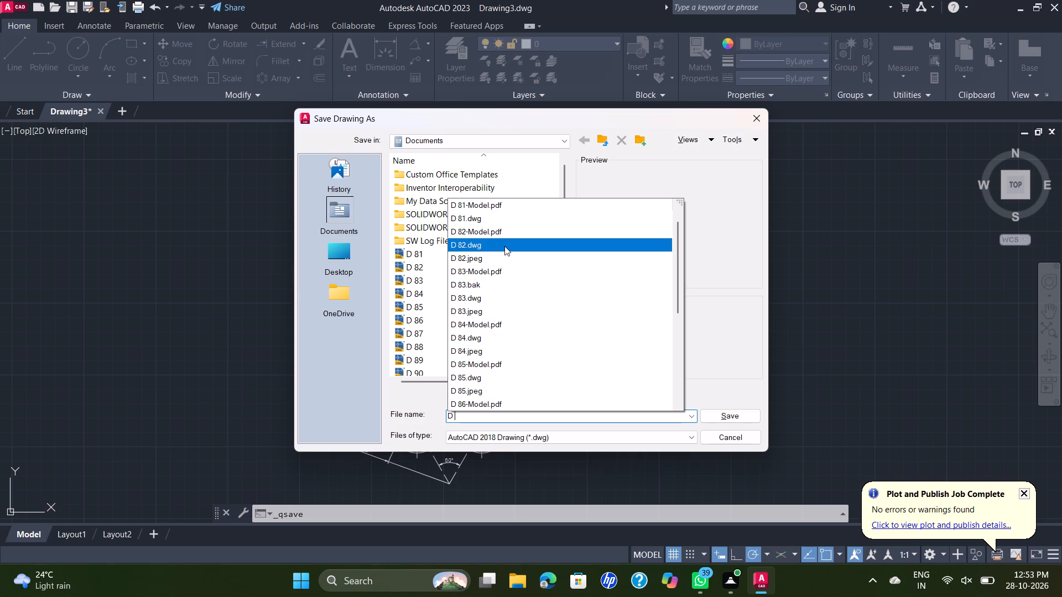
pyautogui.press('9')
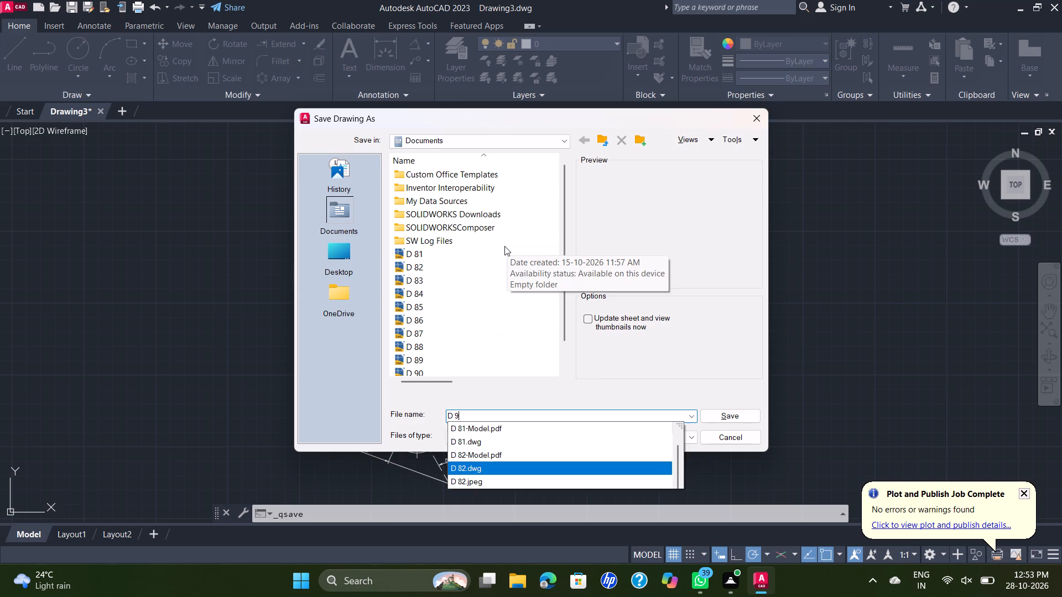
pyautogui.press('1')
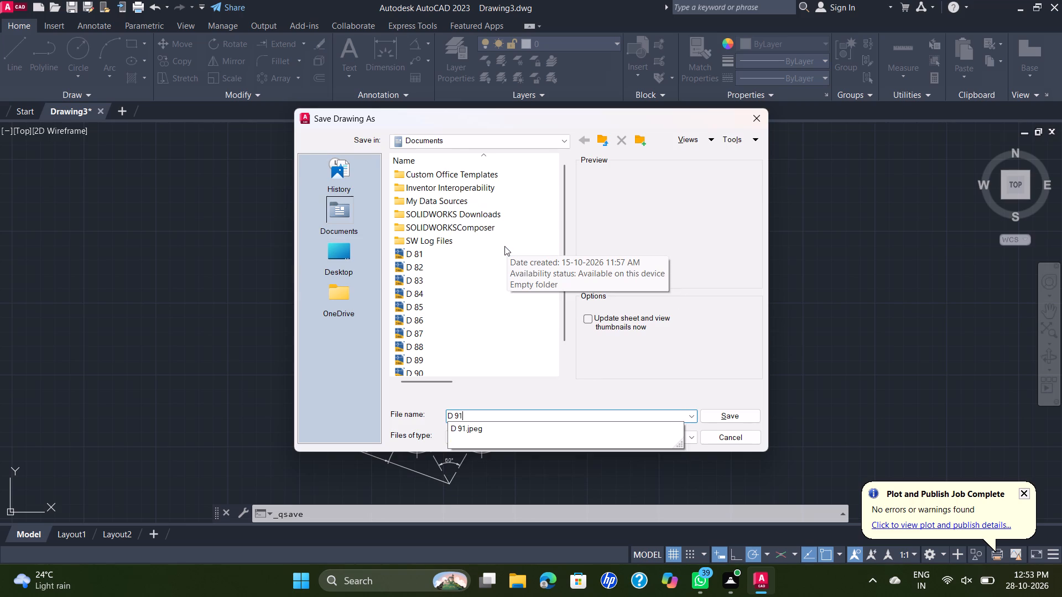
pyautogui.press('Return')
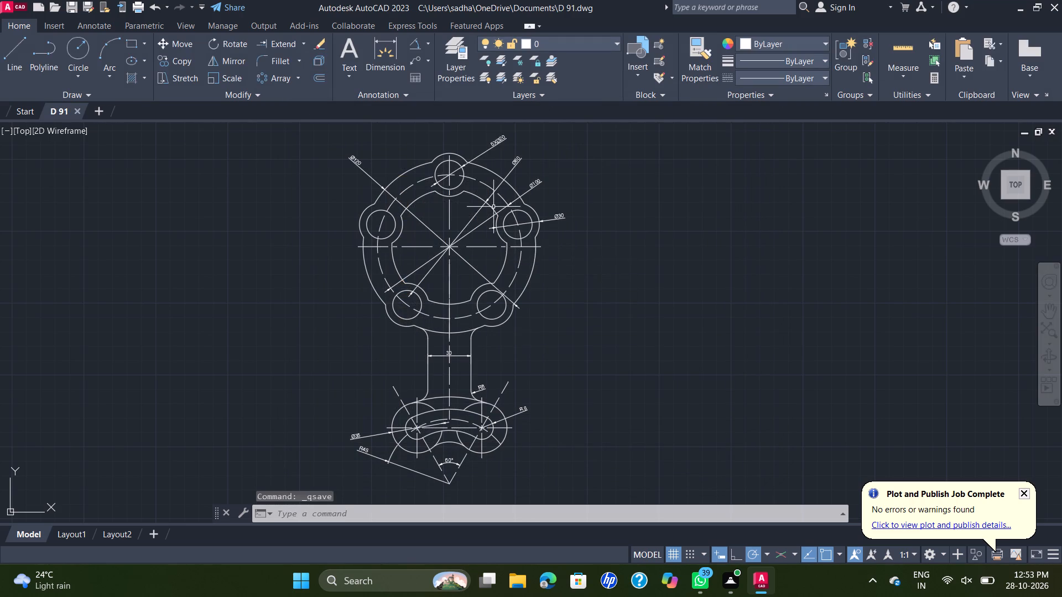
# Set up a plot of the model with the DWG To PDF.pc3 plotter and landscape orientation.
pyautogui.write('PLO')
pyautogui.press('t')
pyautogui.press('Return')
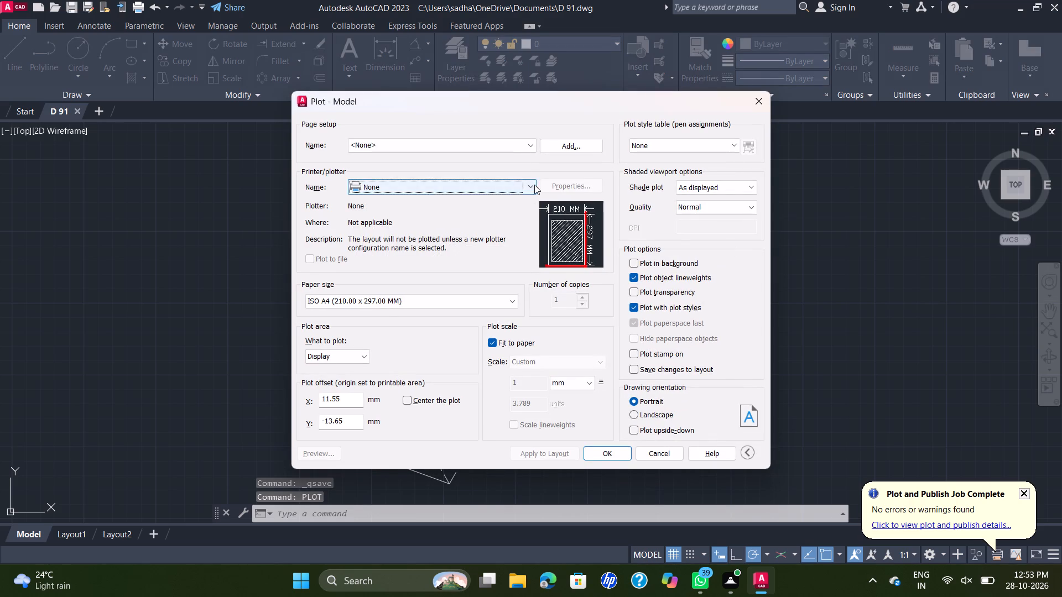
pyautogui.click(533, 183)
pyautogui.click(498, 318)
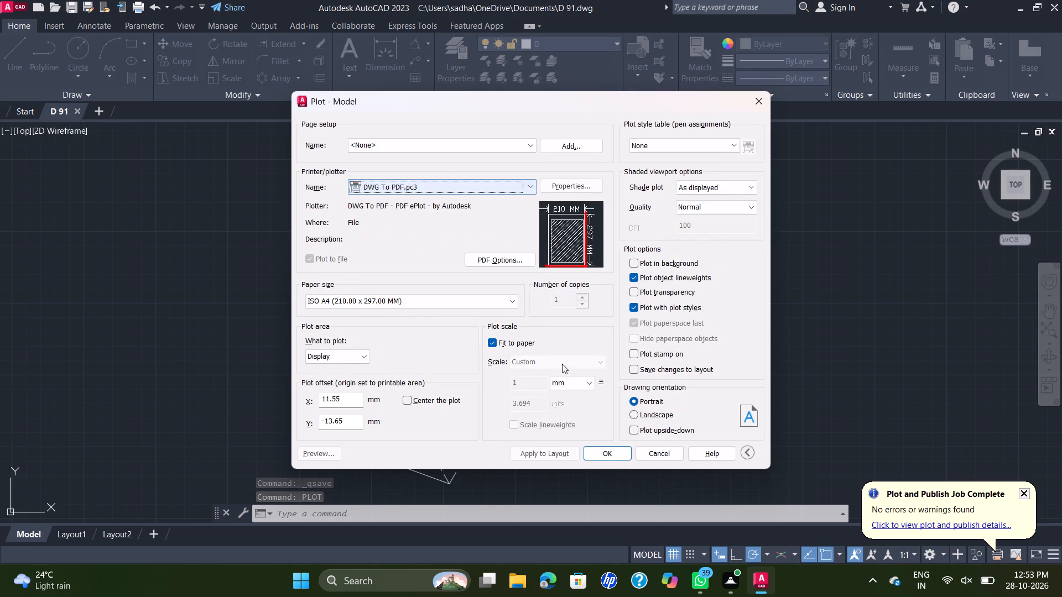
pyautogui.click(623, 427)
pyautogui.click(638, 409)
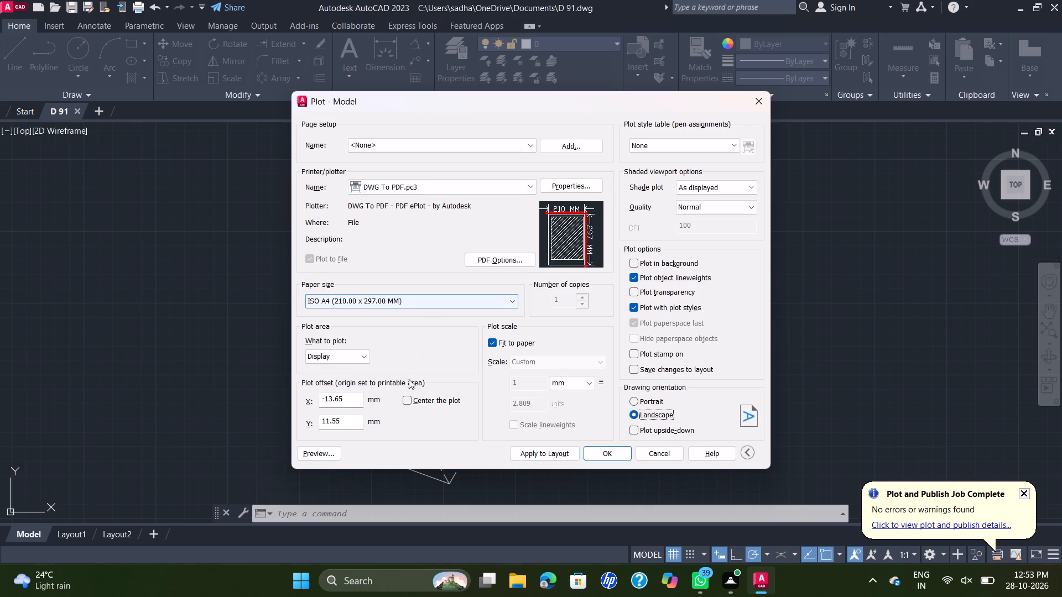
# Set the plot area to a window enclosing the whole dimensioned part.
pyautogui.click(363, 358)
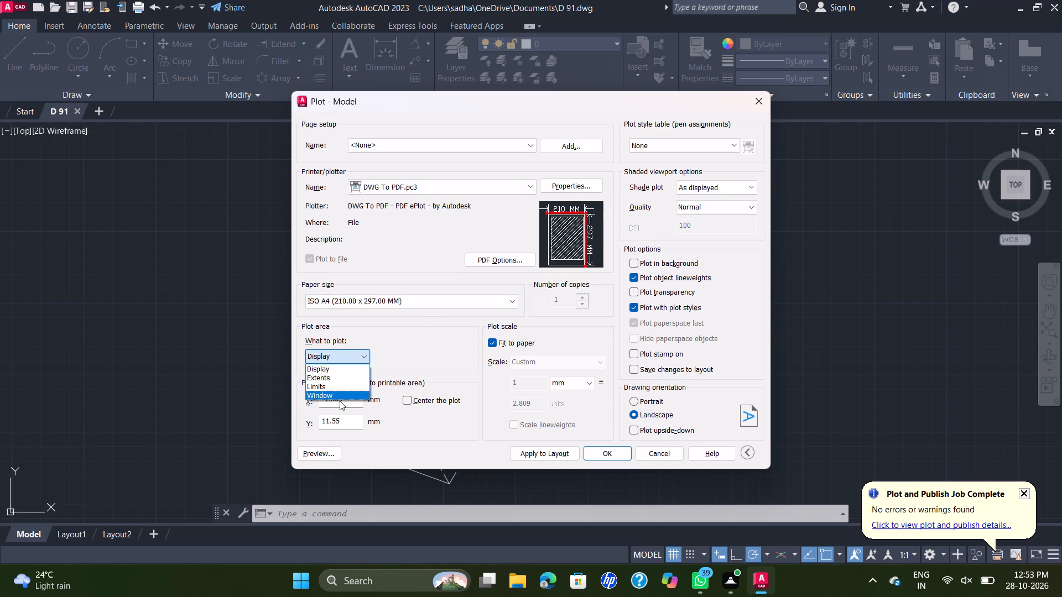
pyautogui.click(340, 401)
pyautogui.click(363, 357)
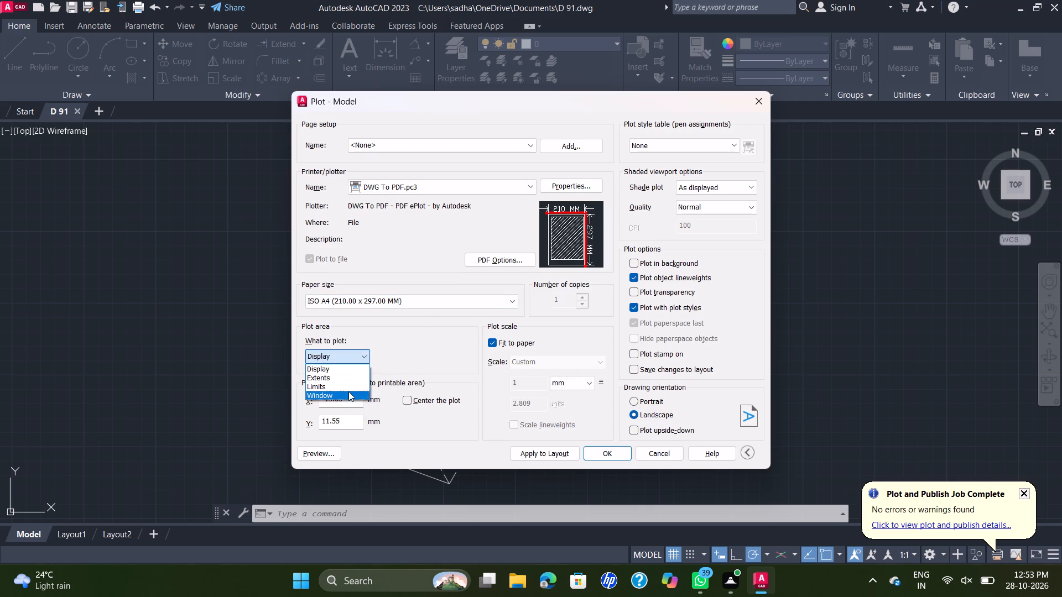
pyautogui.click(350, 391)
pyautogui.scroll(-2, 469, 338)
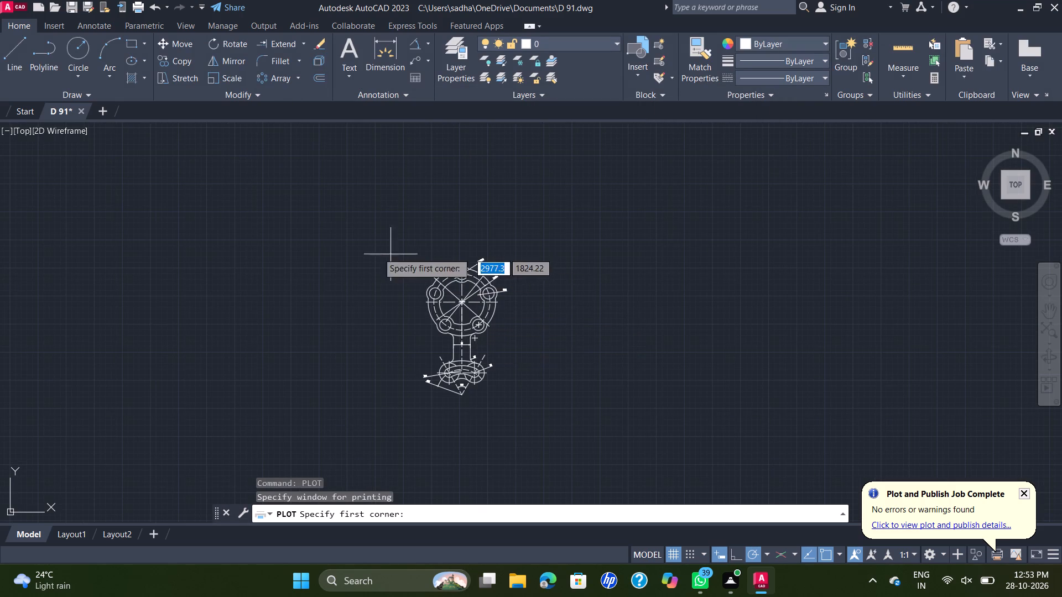
pyautogui.click(361, 249)
pyautogui.click(546, 423)
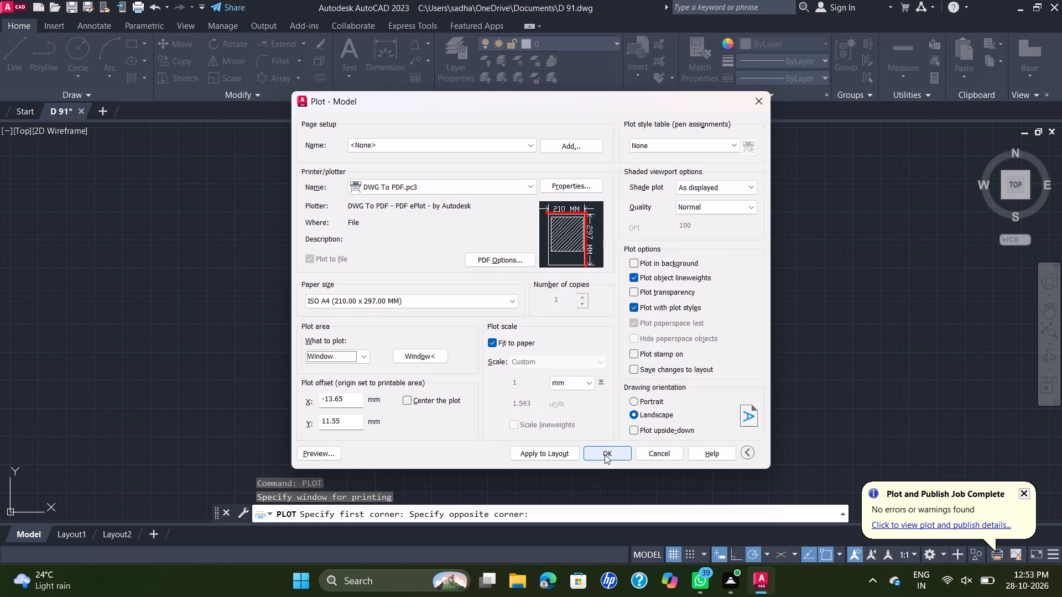
# Plot the drawing to D 91-Model.pdf in the Documents folder and close the PDF that opens.
pyautogui.click(605, 454)
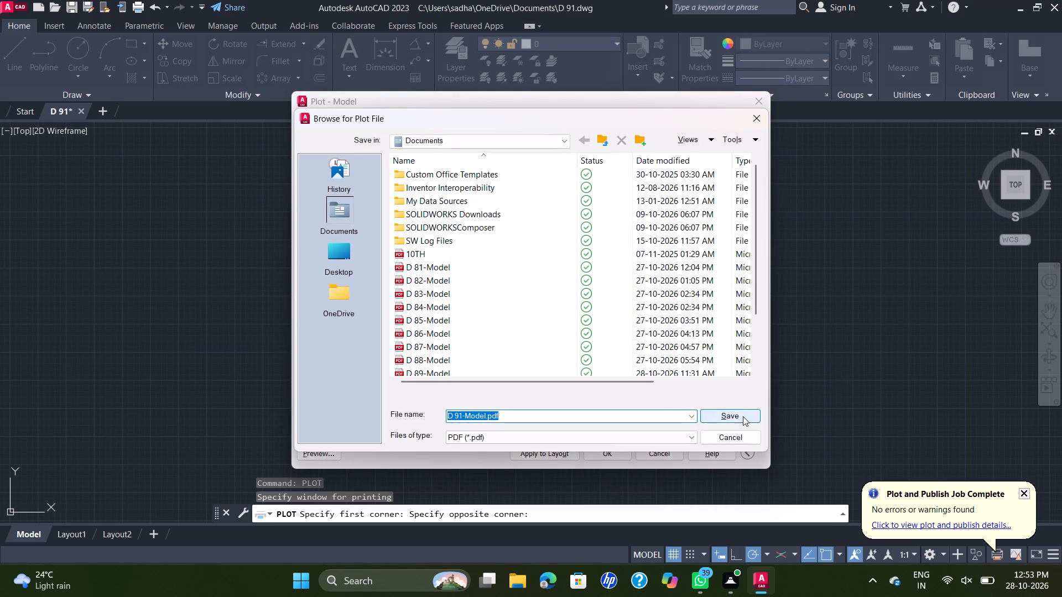
pyautogui.click(743, 416)
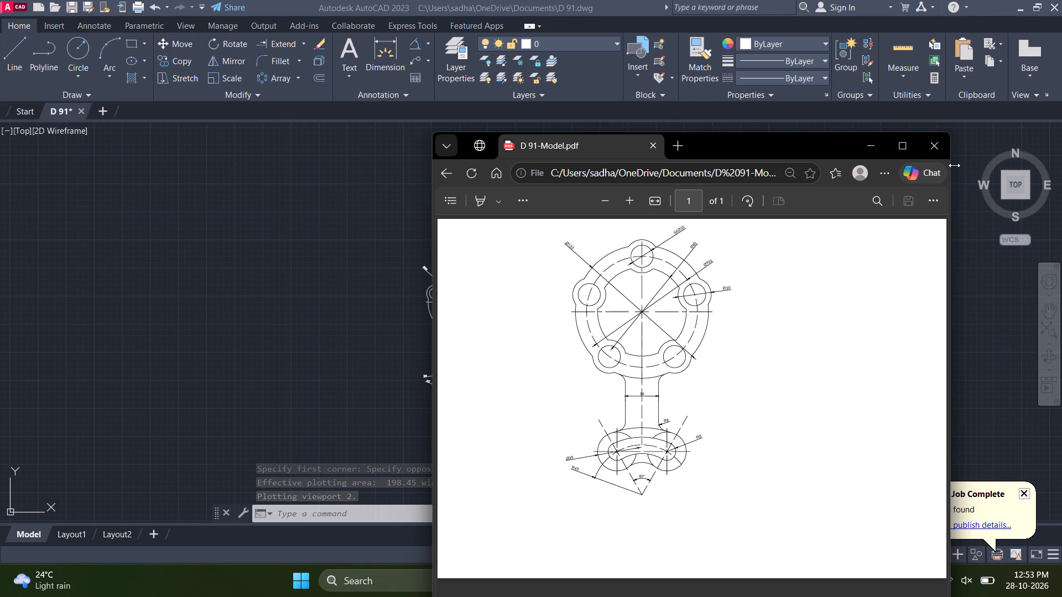
pyautogui.click(930, 149)
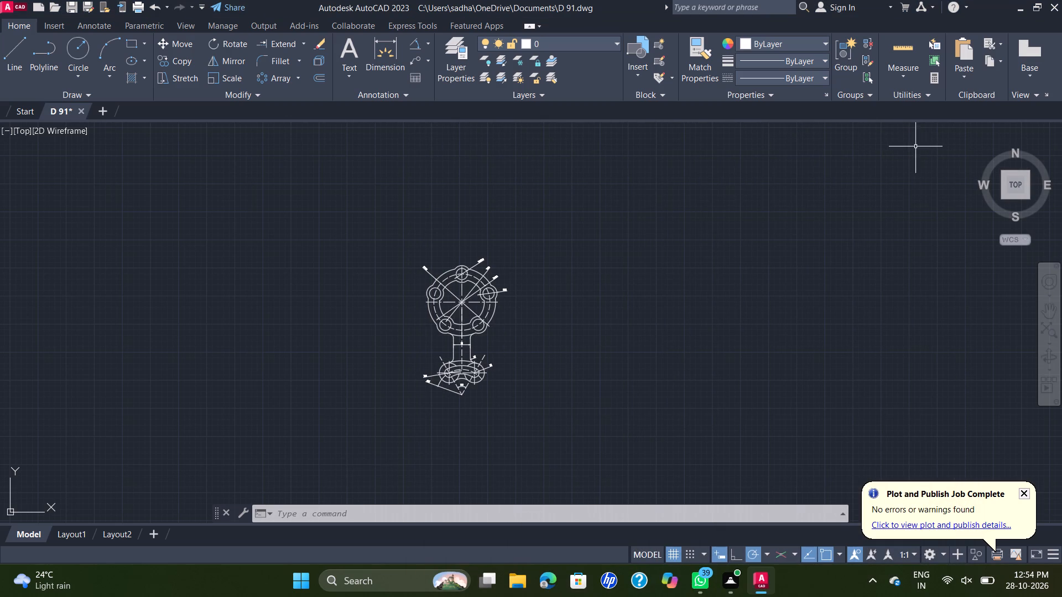